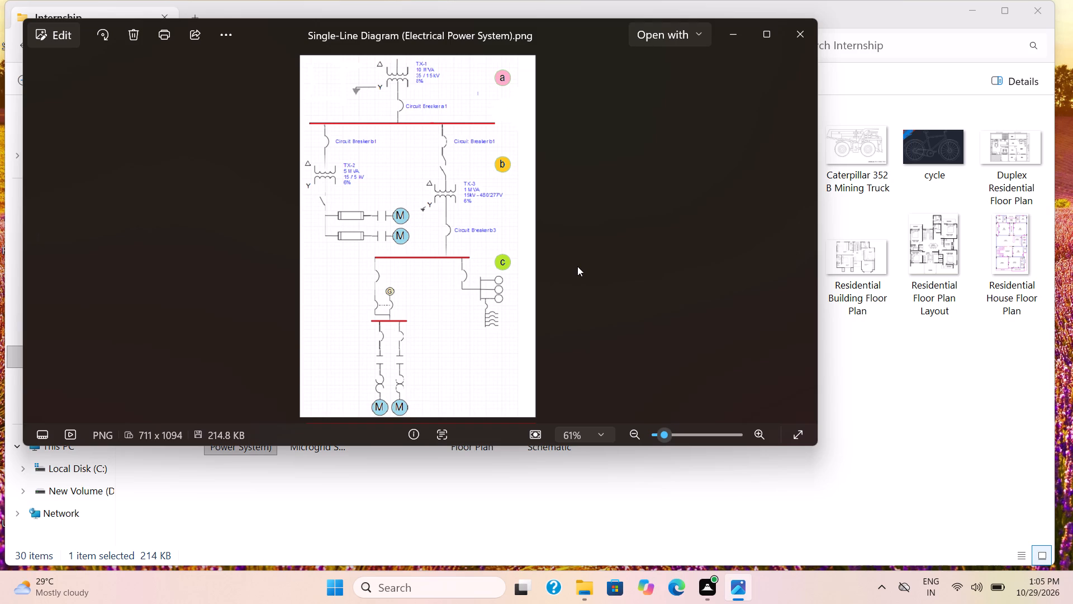
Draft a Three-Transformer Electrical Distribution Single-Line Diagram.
Close the image preview of the Single-Line Diagram (Electrical Power System) picture.
click(801, 40)
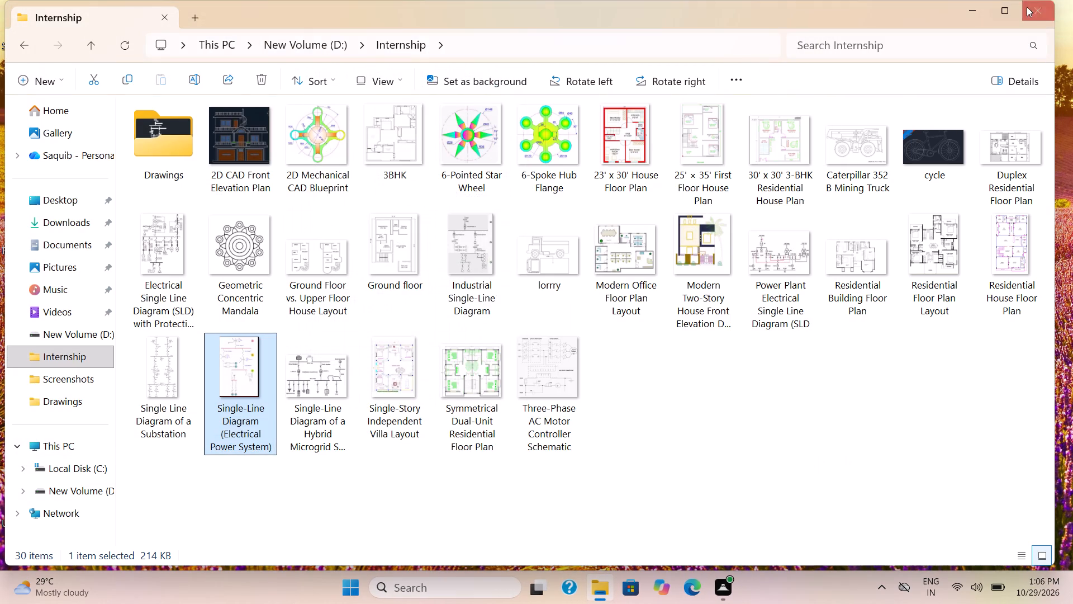
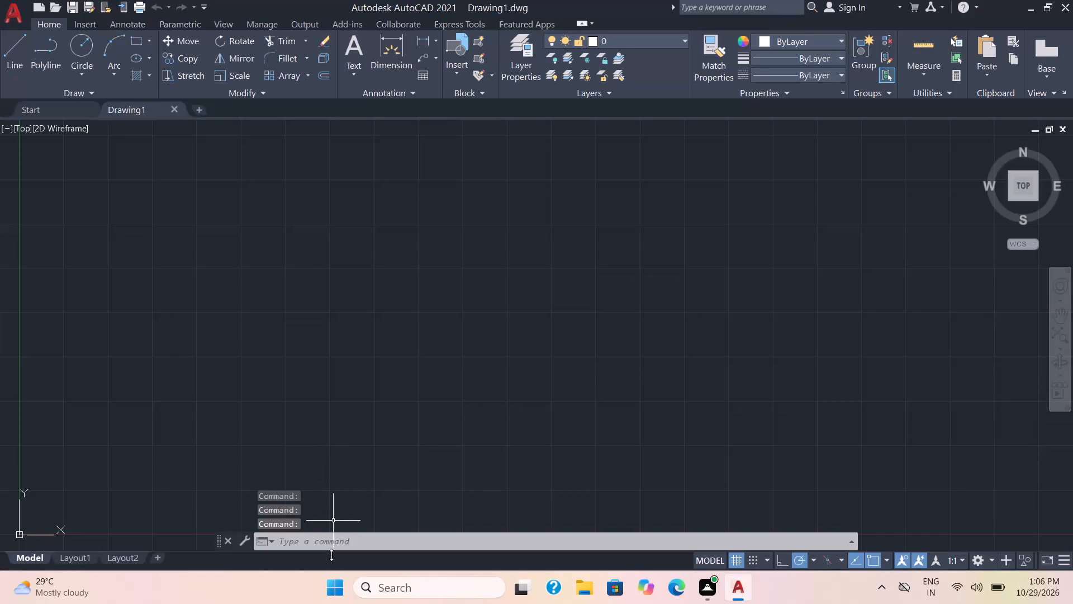
Turn on command log file recording with LOGFILEON.
click(339, 542)
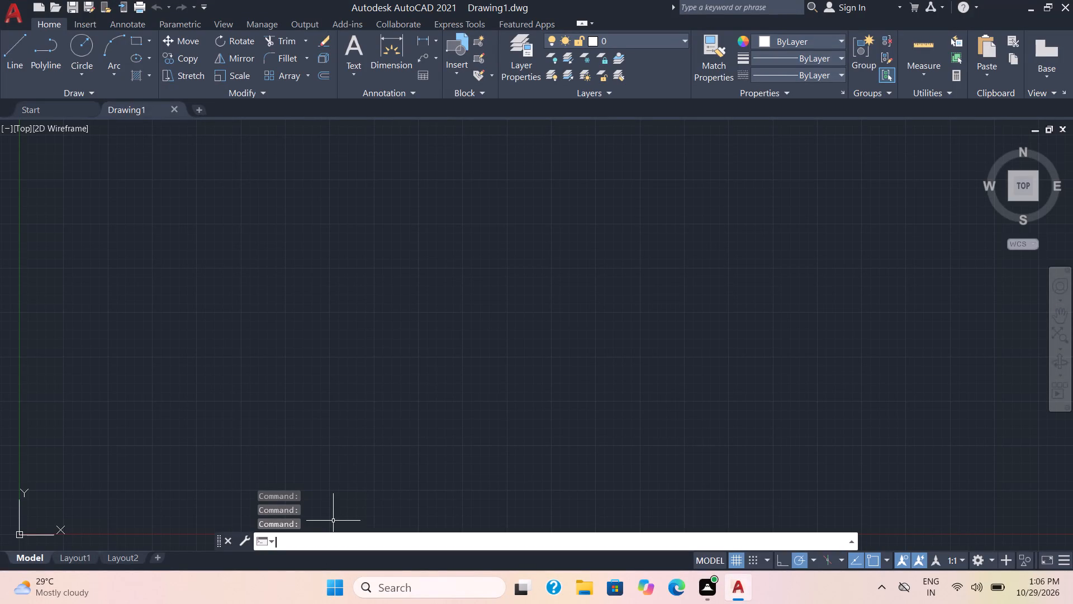
text(logf)
text(ile)
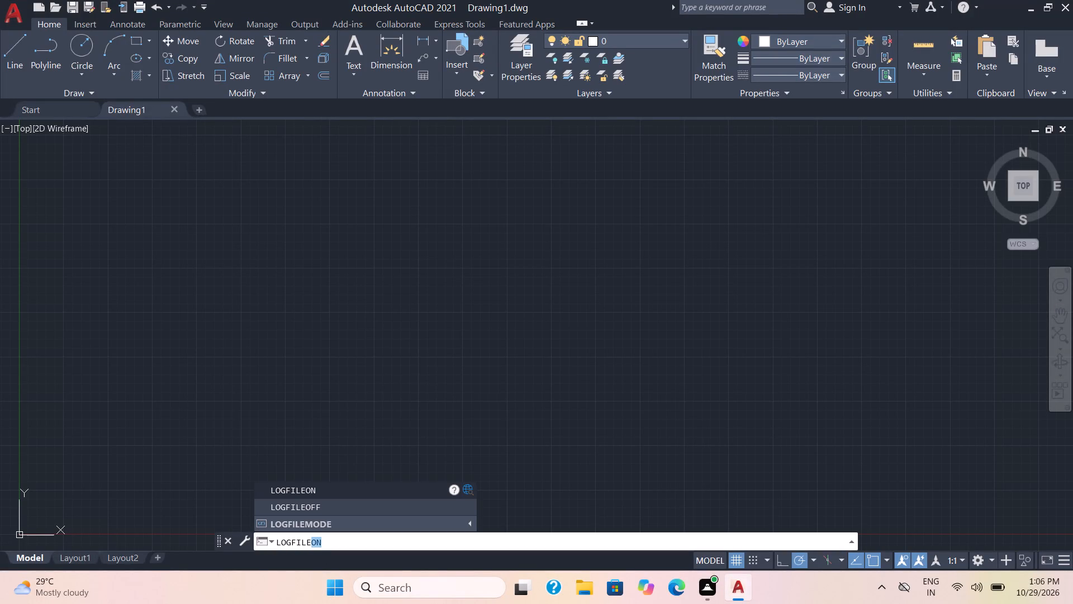
text(on)
key(Return)
Configure the drawing units with length precision 0 and an insertion scale of millimeters.
key(i)
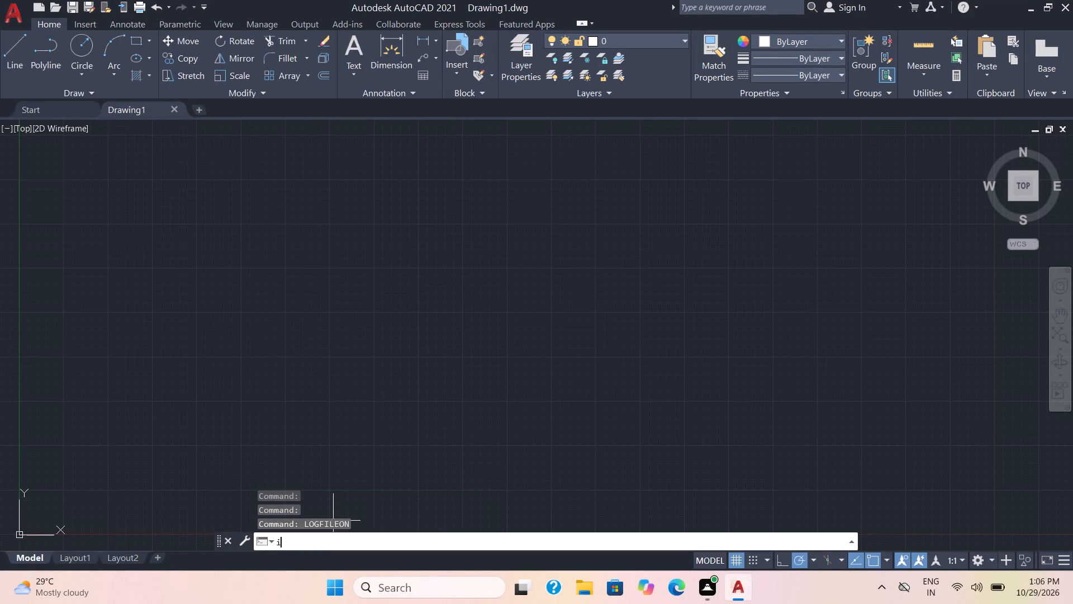
key(BackSpace)
text(un)
key(Return)
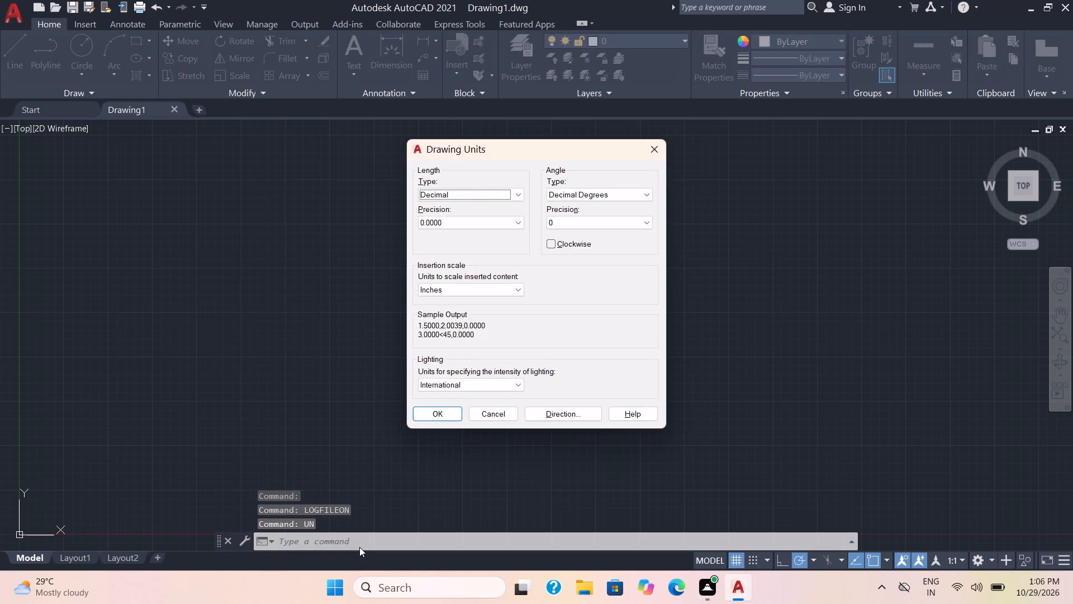
click(511, 220)
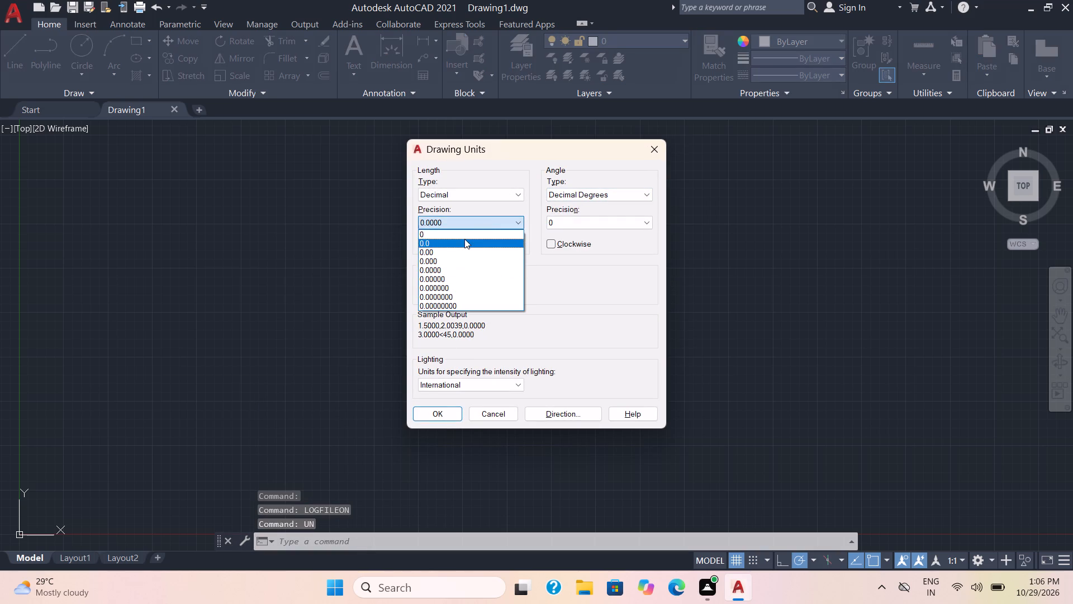
click(469, 231)
click(470, 289)
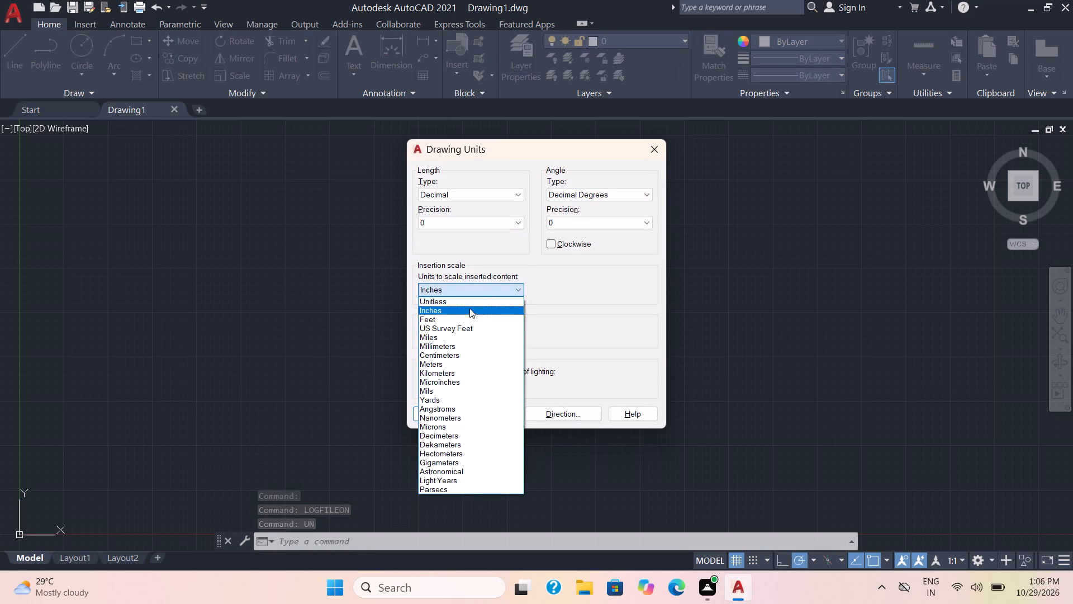
click(458, 346)
click(444, 413)
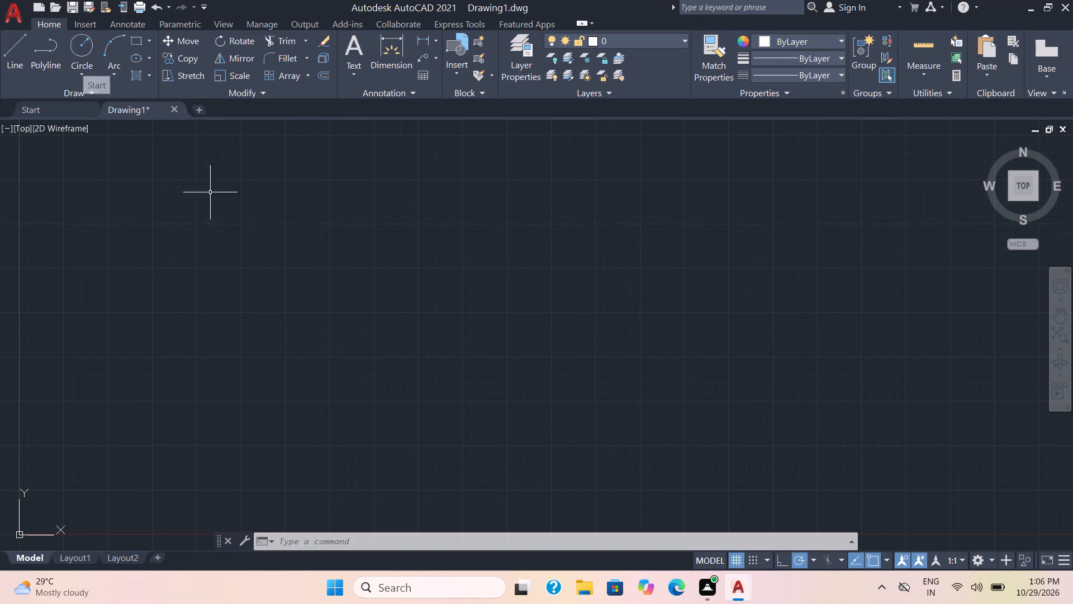
Draw a short vertical line near the top middle of the drawing area.
click(11, 51)
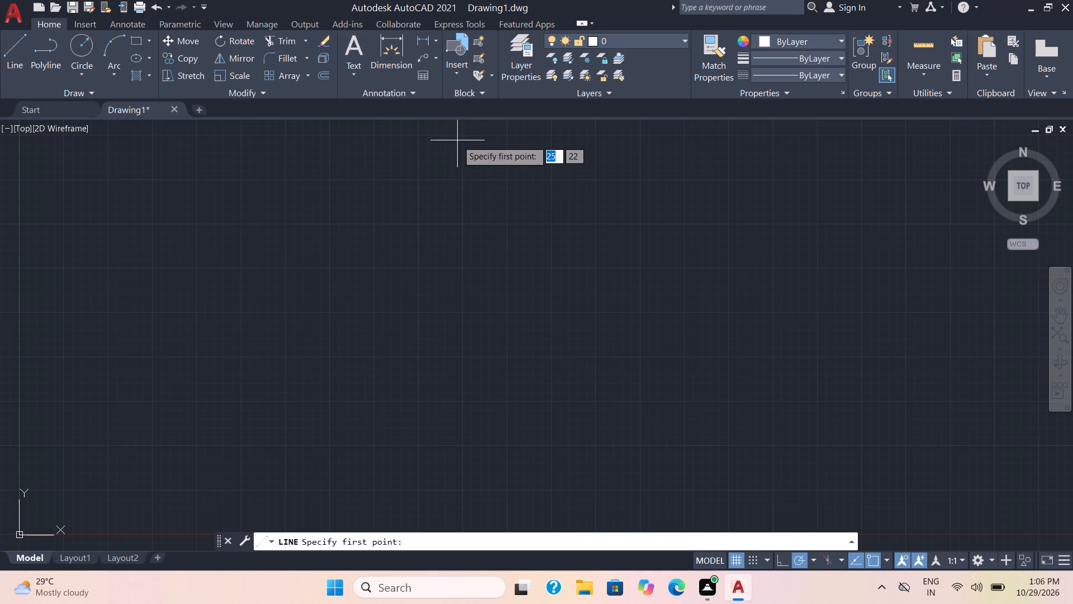
click(463, 136)
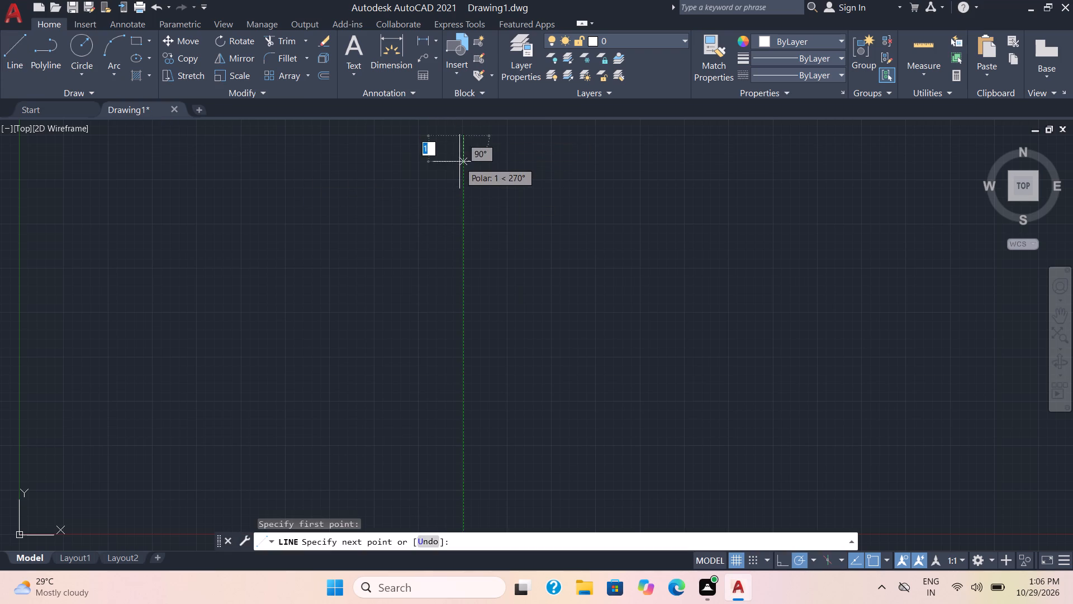
click(464, 182)
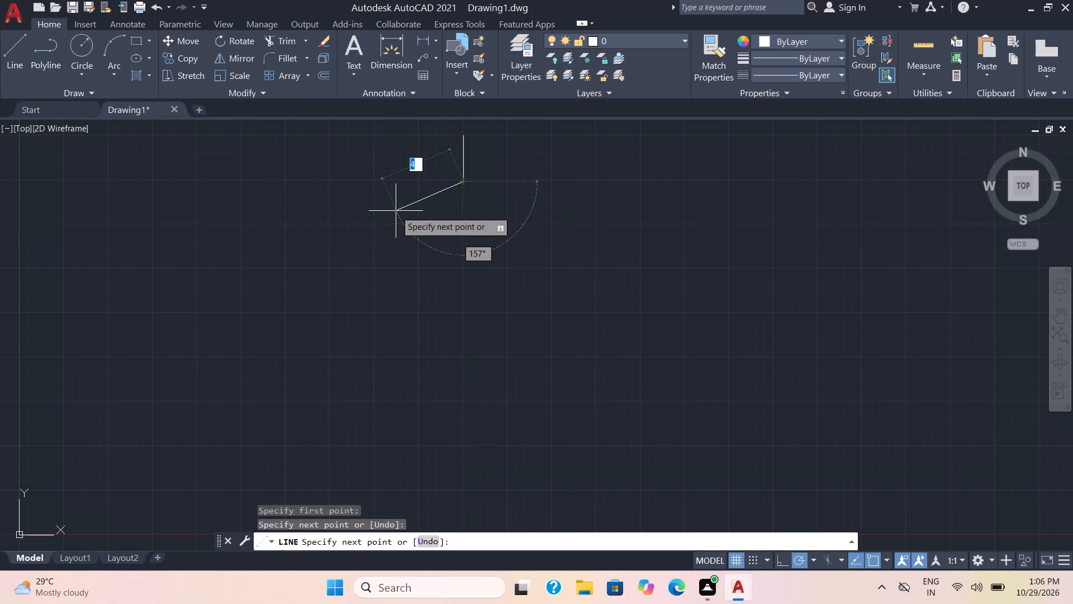
key(space)
Draw a 2-Point circle about 1 mm in diameter, extending rightward from the vertical line's lower end.
click(82, 72)
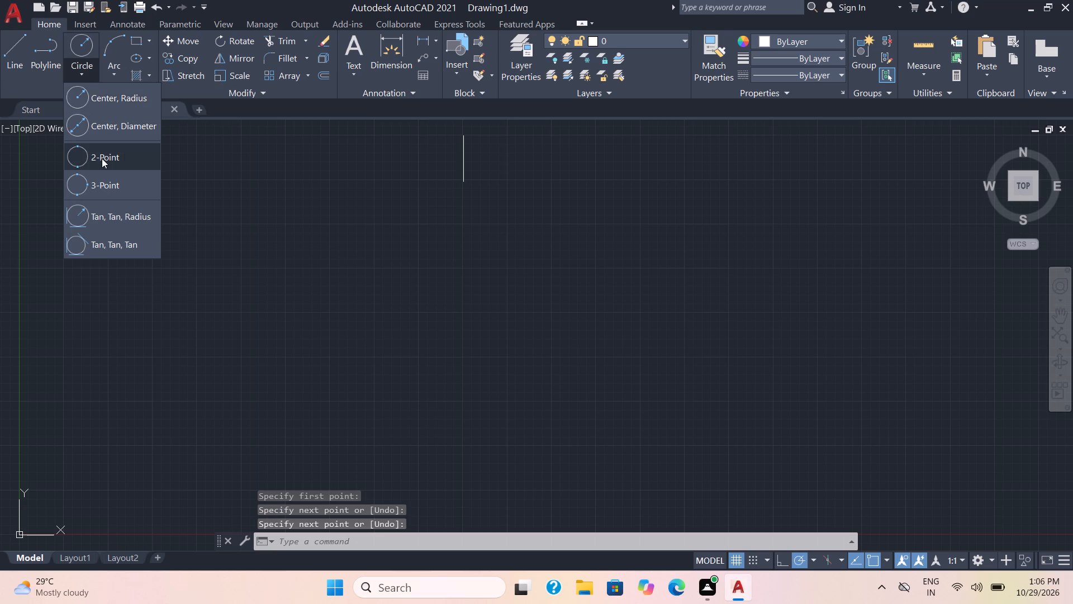
click(102, 158)
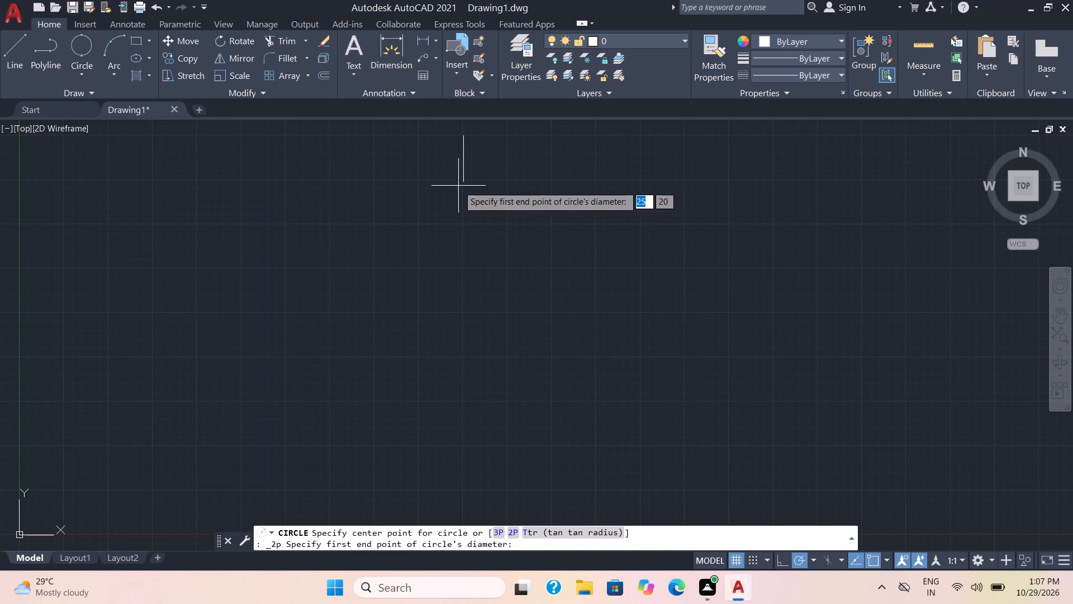
click(464, 186)
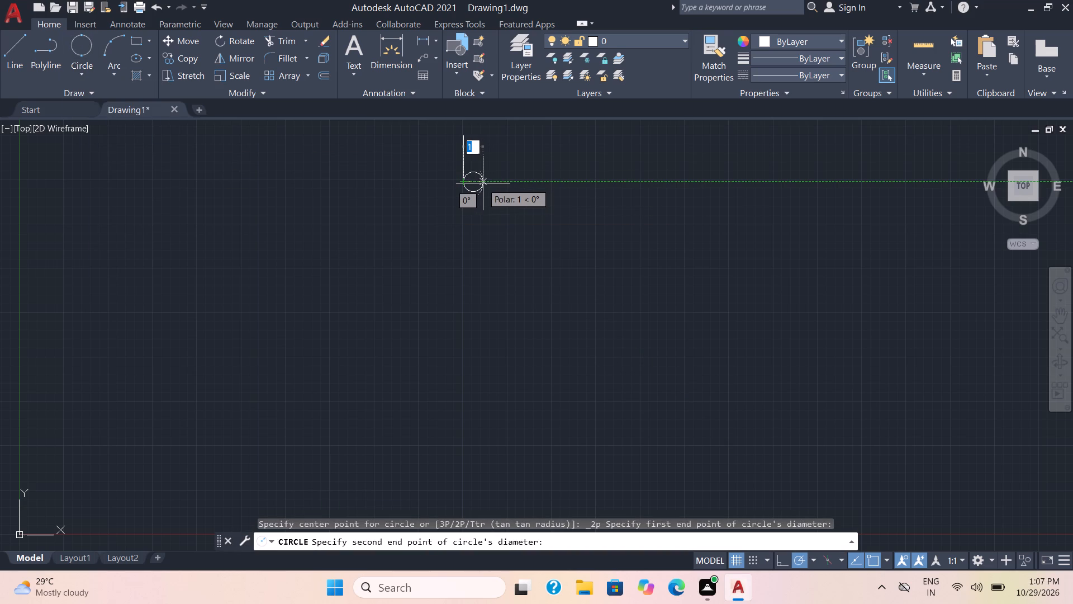
click(483, 183)
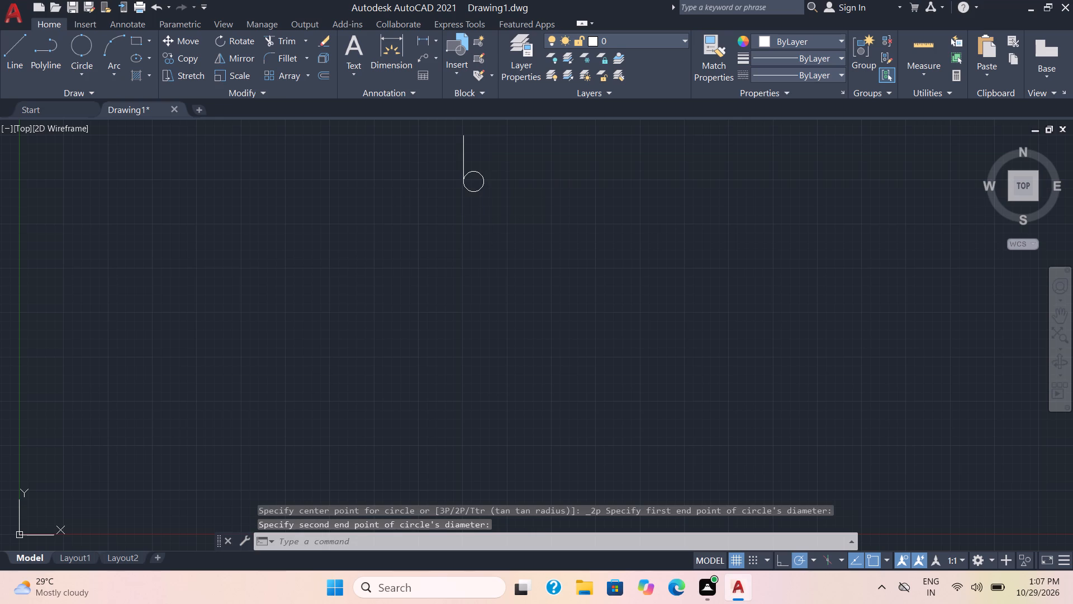
Copy the circle about 1 mm to the right so that the two circles touch side by side.
click(490, 219)
click(479, 169)
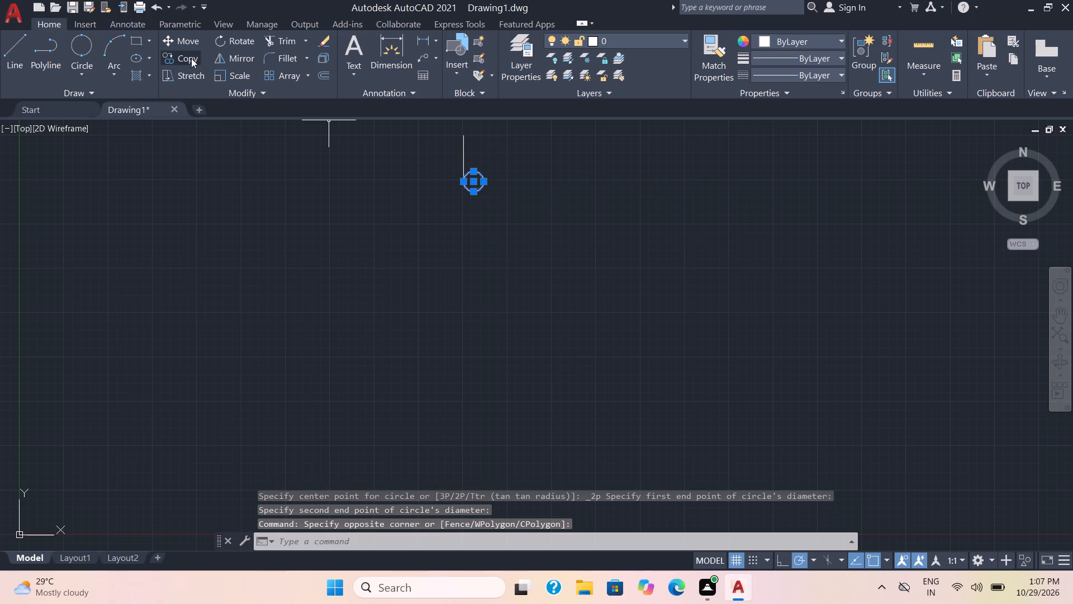
click(191, 58)
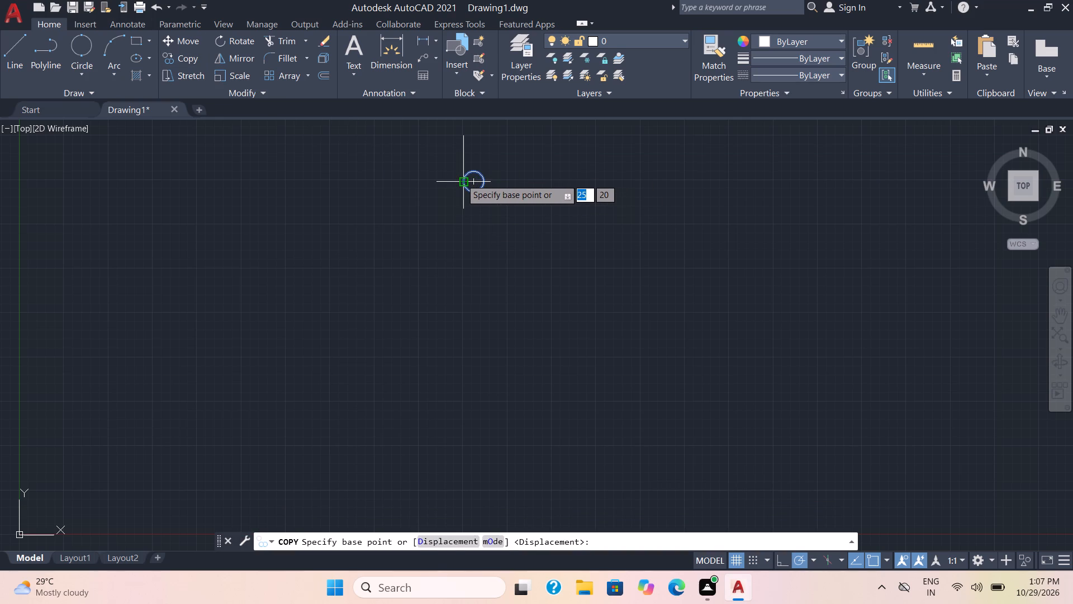
click(461, 179)
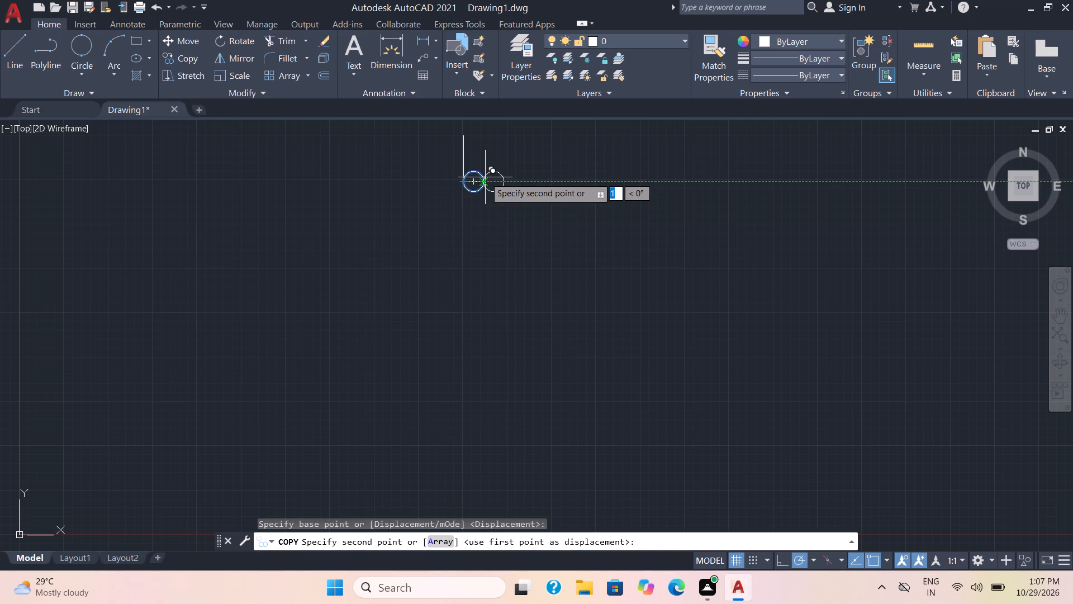
click(485, 177)
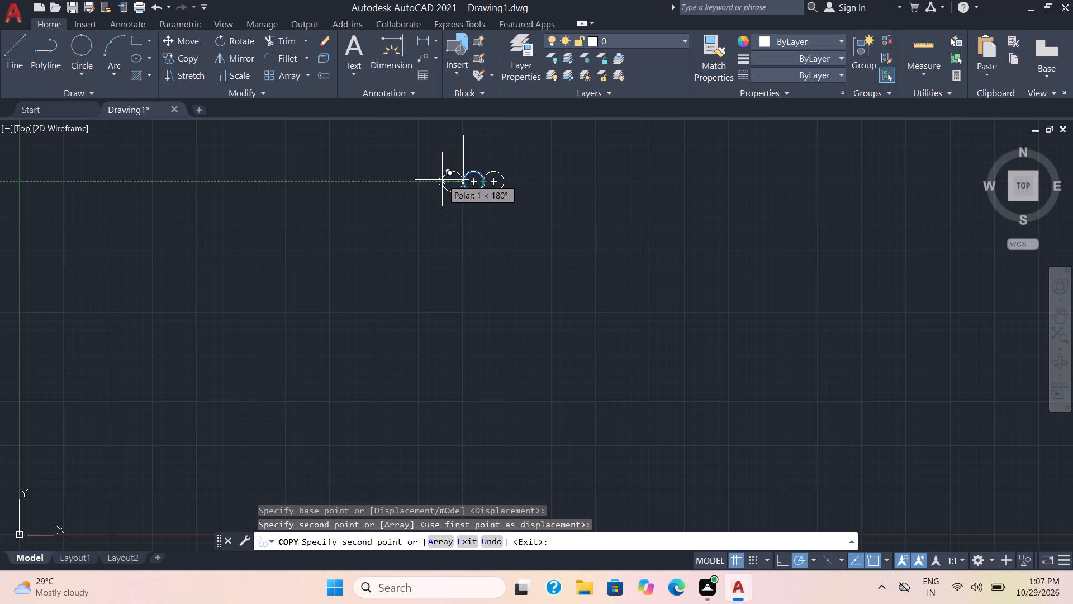
key(Escape)
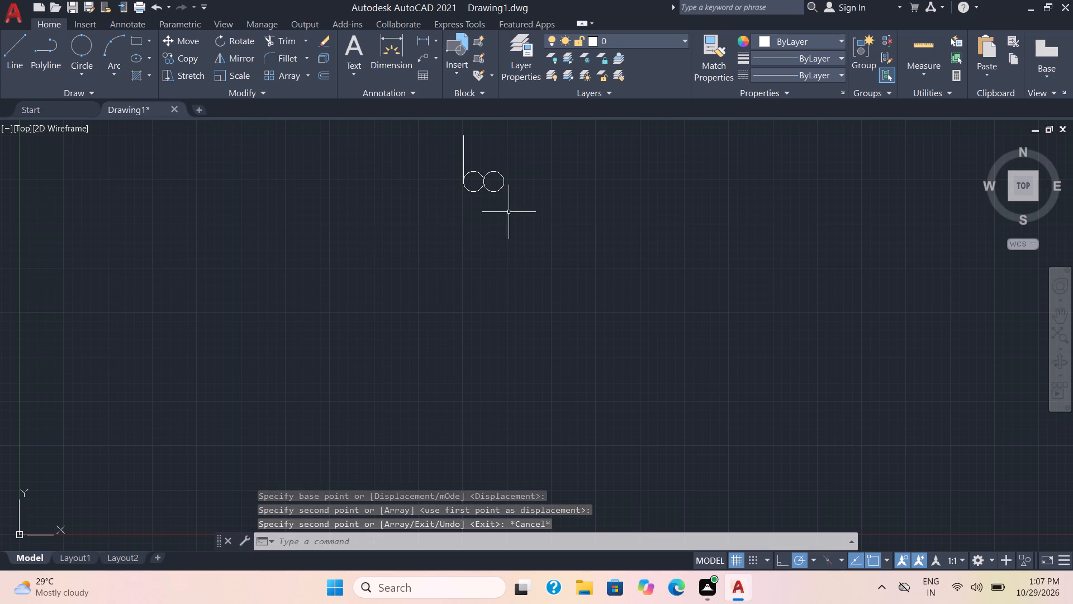
Mirror both circles about the vertical line's axis, keeping the source circles, to form a row of four.
click(510, 210)
click(464, 185)
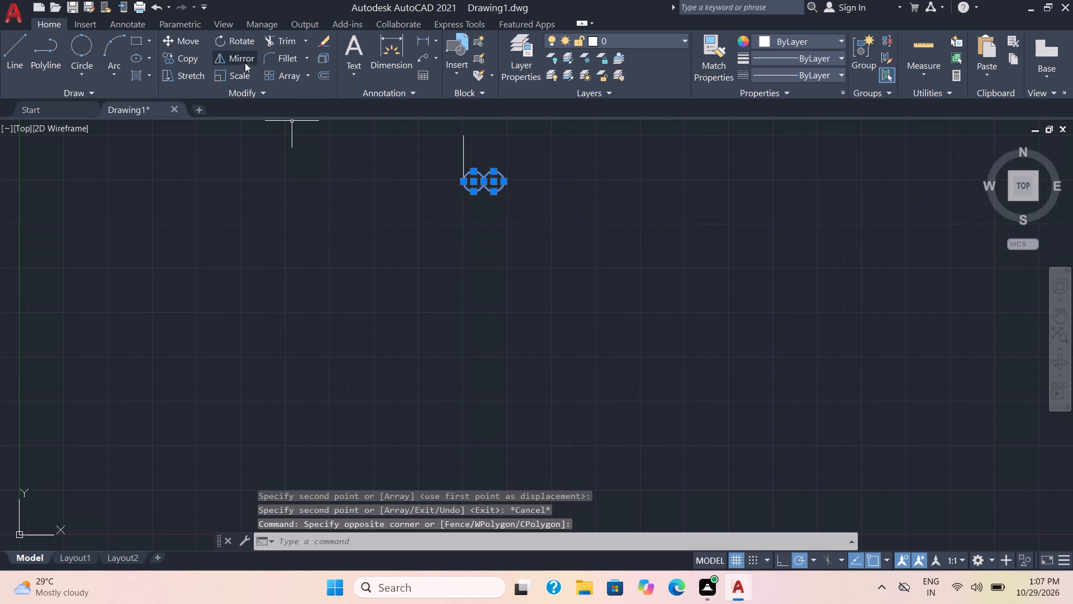
click(243, 58)
click(462, 180)
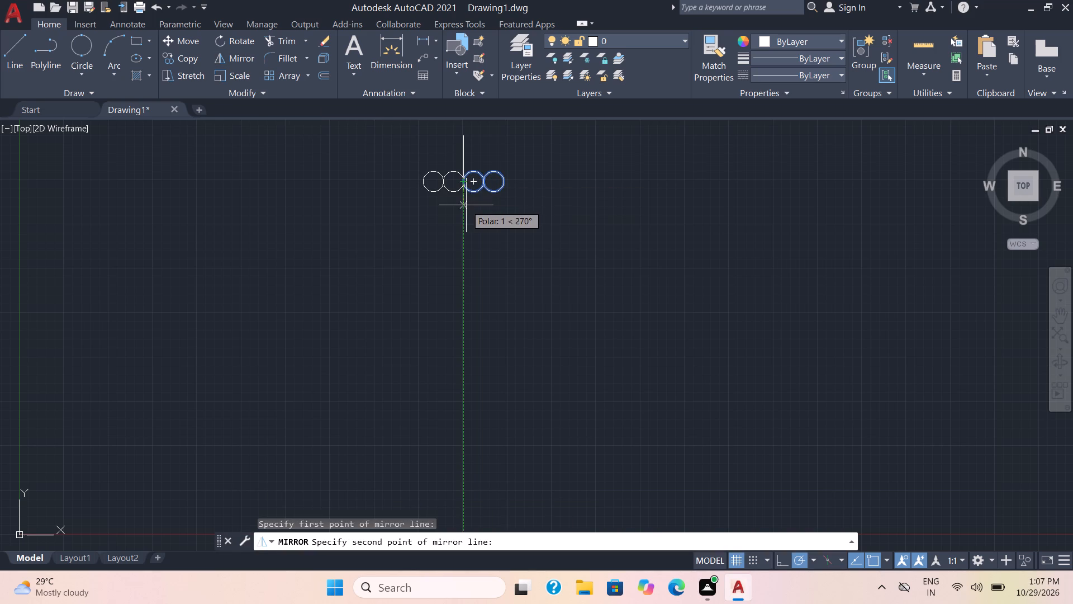
click(466, 206)
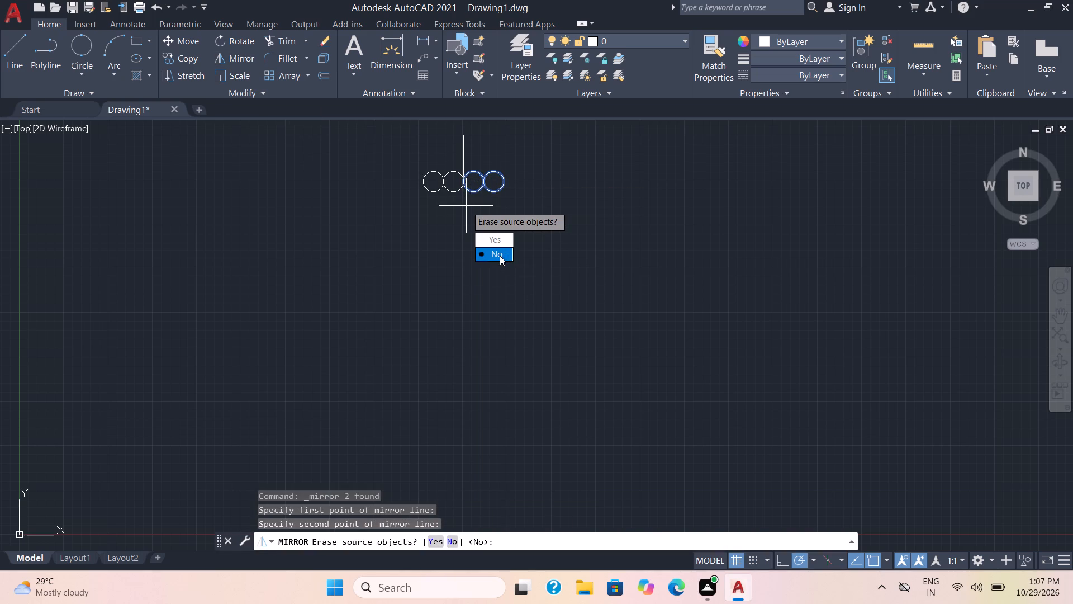
drag(500, 256, 466, 206)
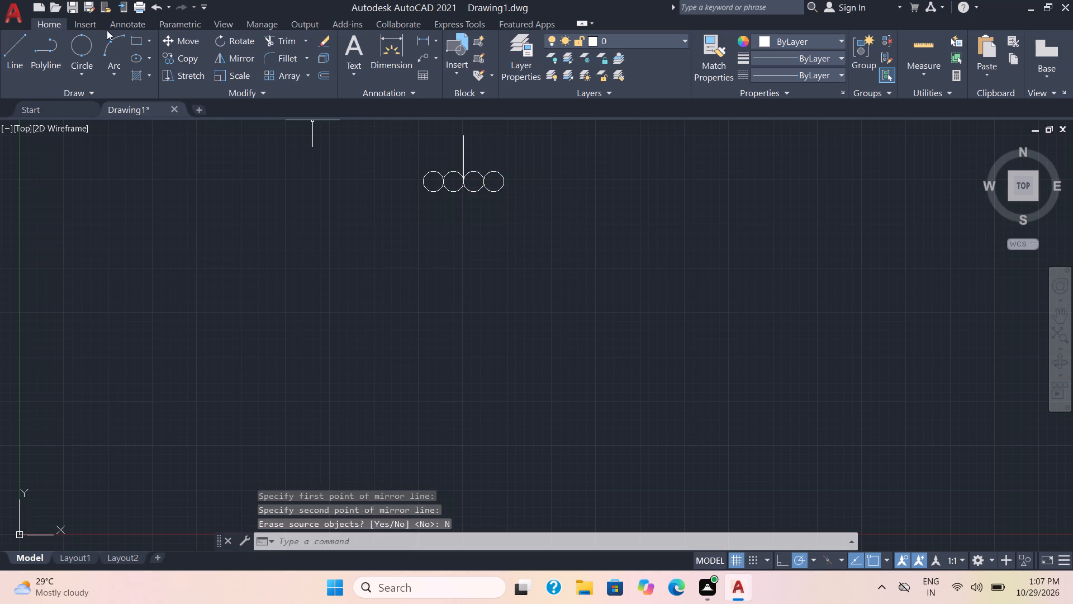
Draw a horizontal line through the circle centres, extending past the row's left end, with a short vertical line up from its right end.
click(12, 48)
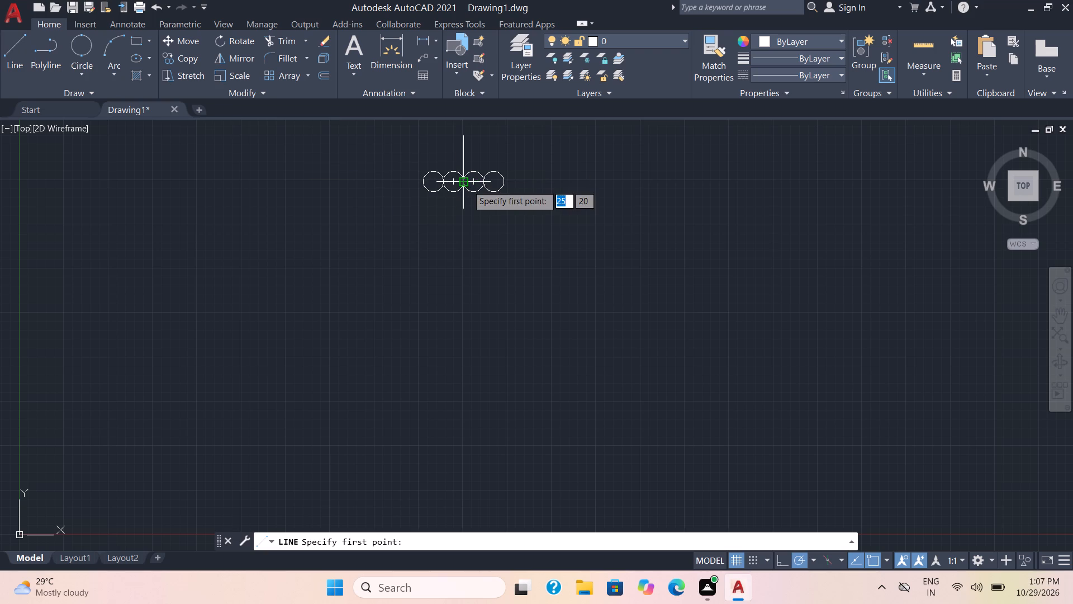
click(466, 185)
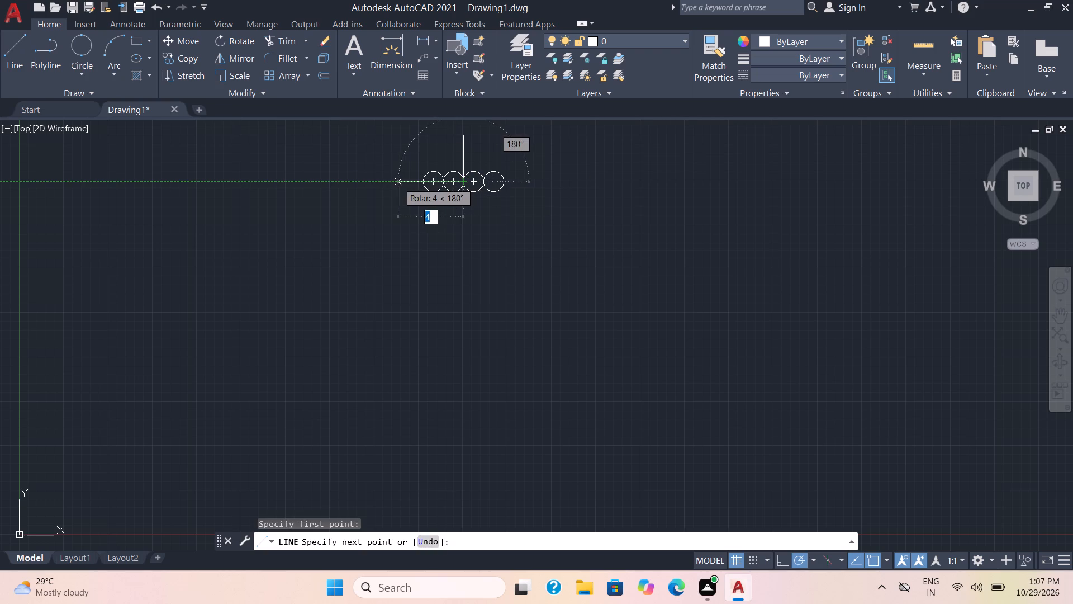
click(398, 182)
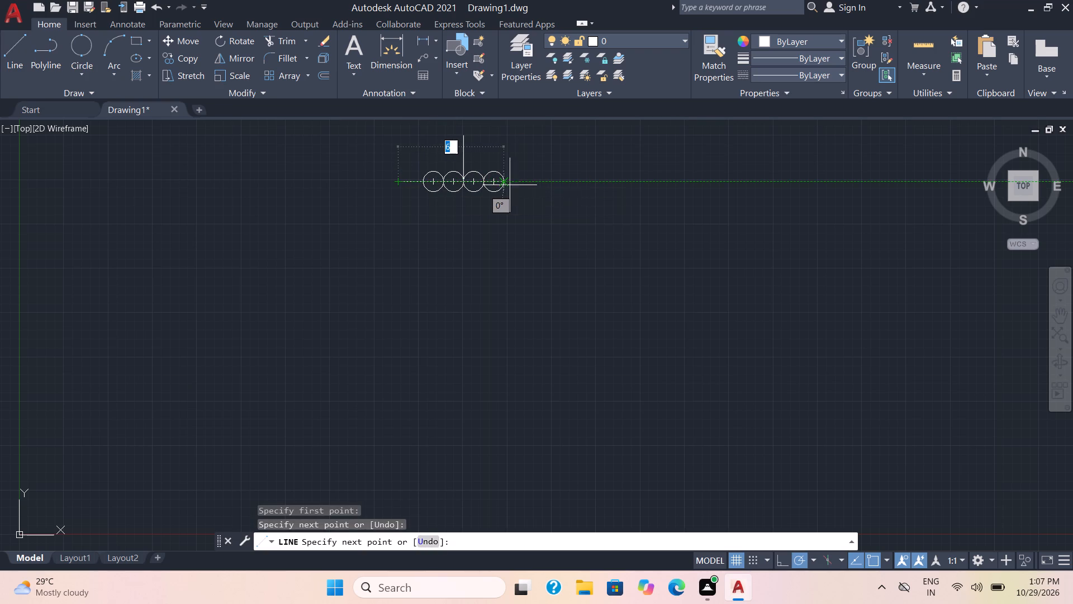
click(506, 185)
click(506, 157)
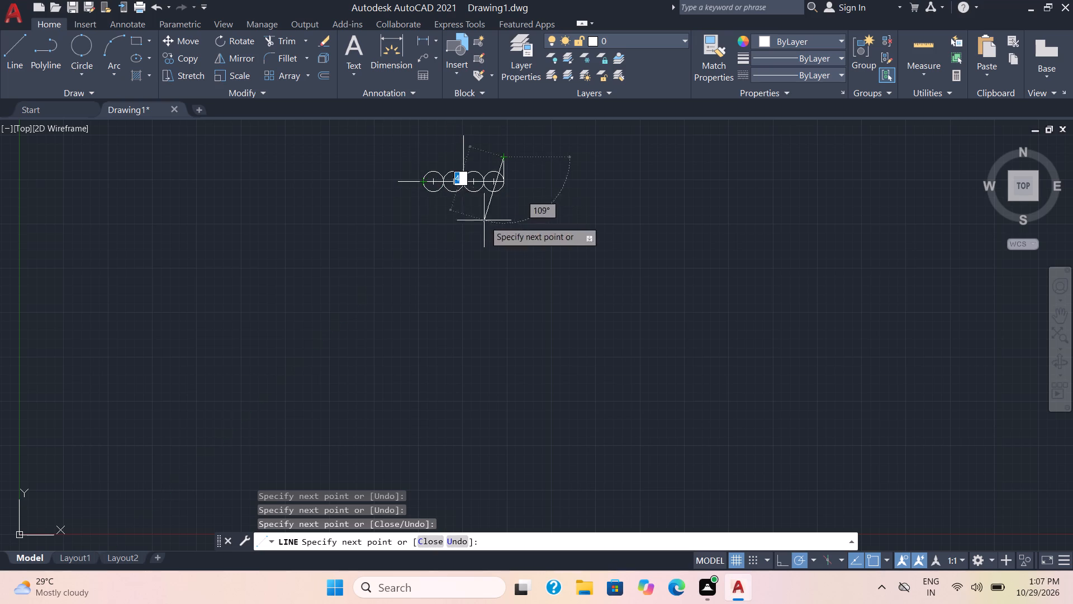
key(space)
Draw a vertical line about 2 mm long upward from the leftmost circle's left edge.
key(space)
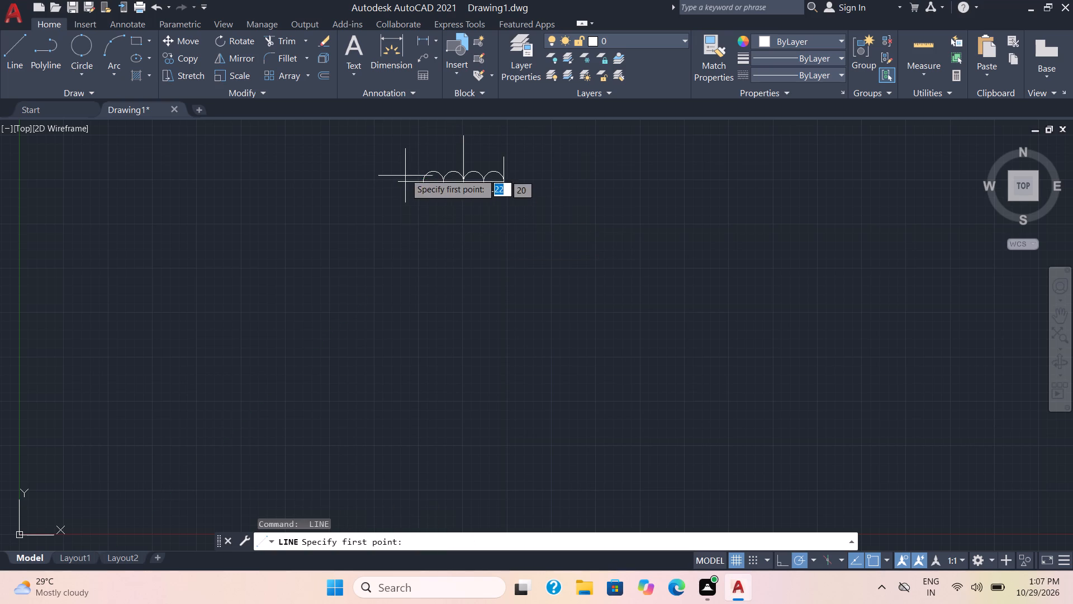
click(422, 182)
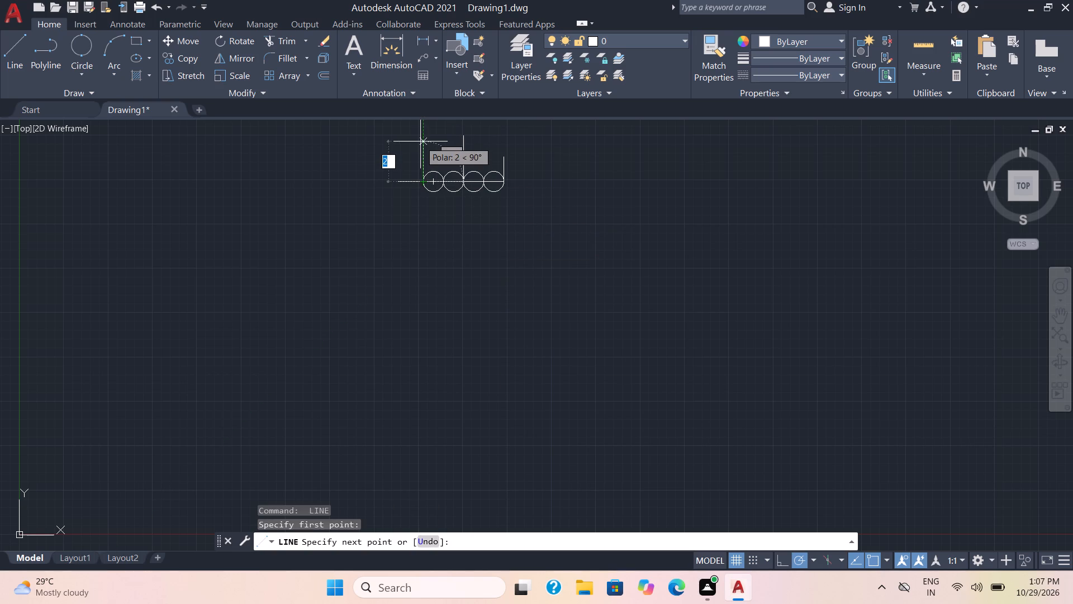
click(420, 141)
key(space)
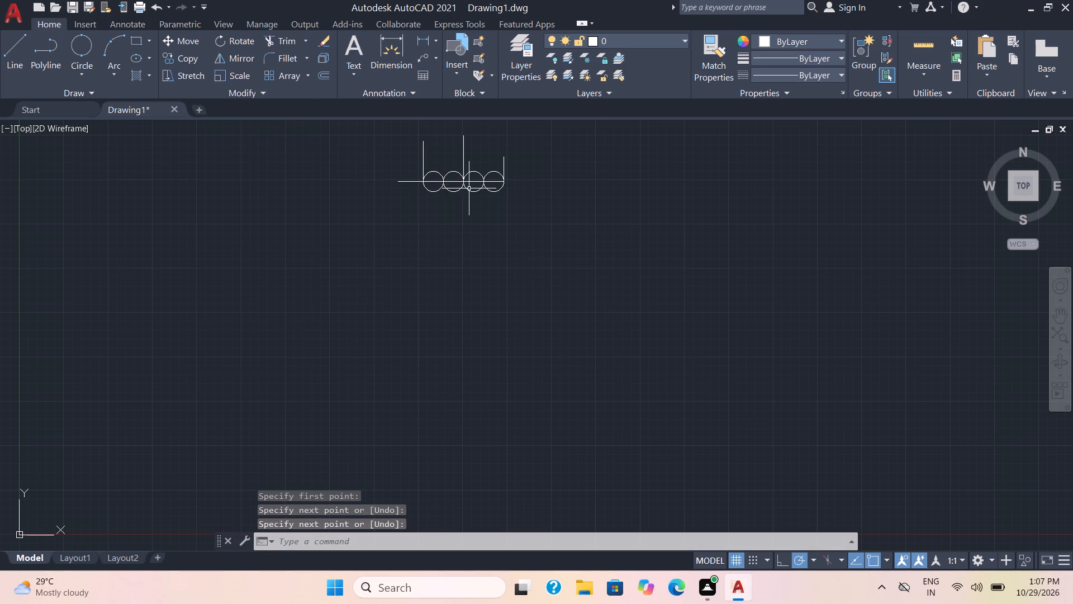
Trim the upper halves of all four circles above the horizontal line, leaving the lower arcs.
click(268, 41)
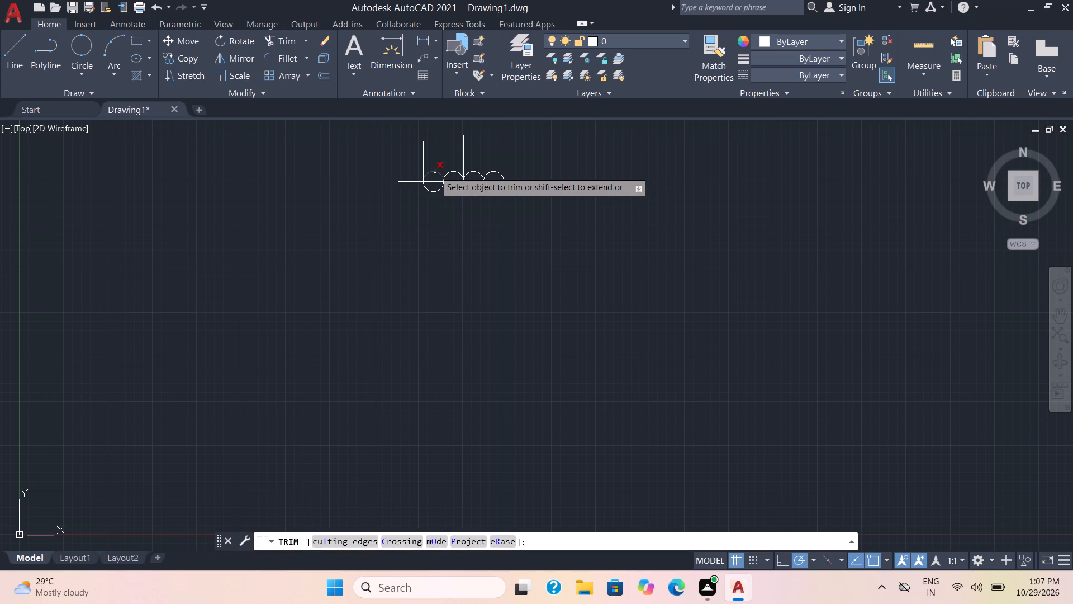
click(435, 171)
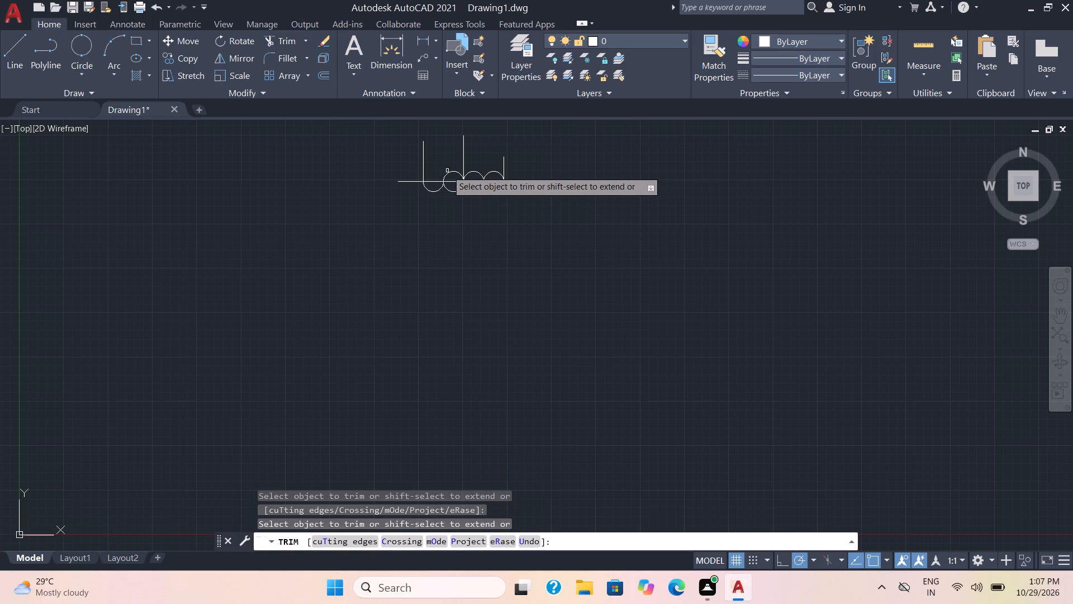
click(452, 171)
click(479, 175)
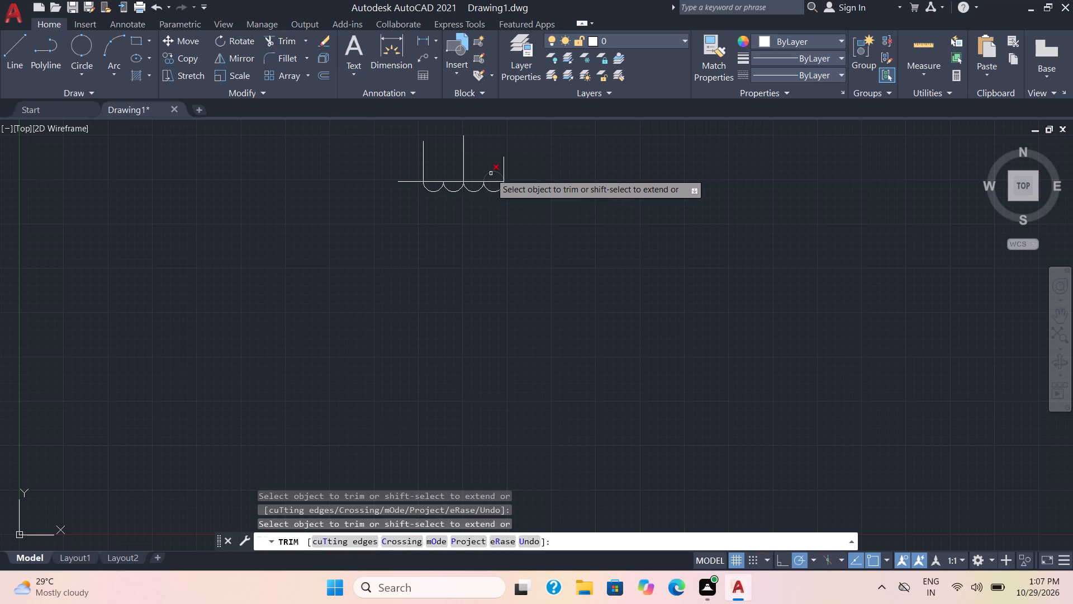
click(491, 173)
key(space)
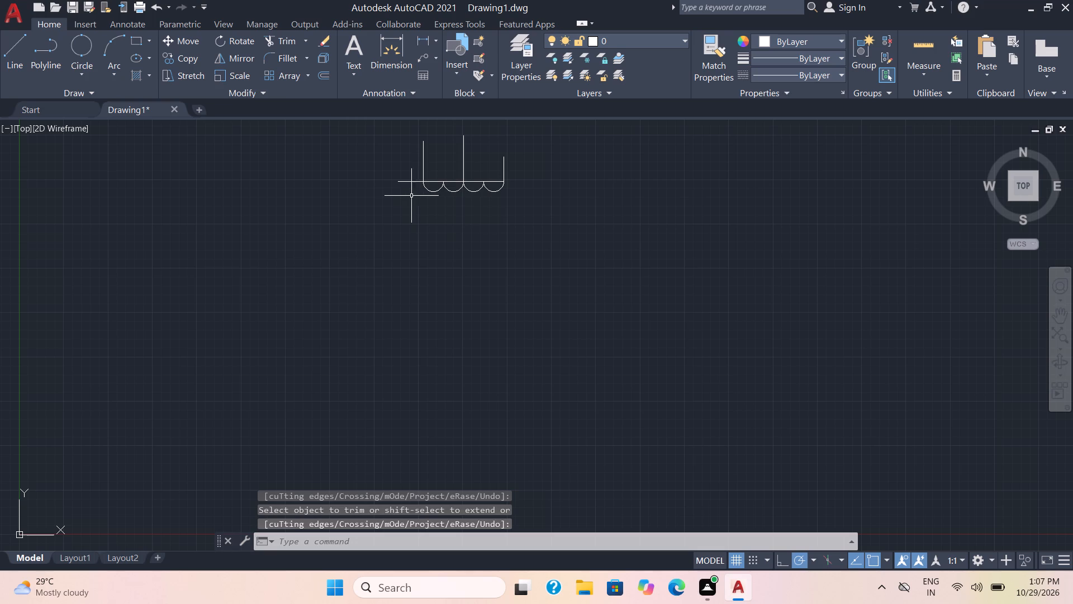
Erase the two overlapping horizontal lines running through the tops of the four lower arcs.
click(414, 181)
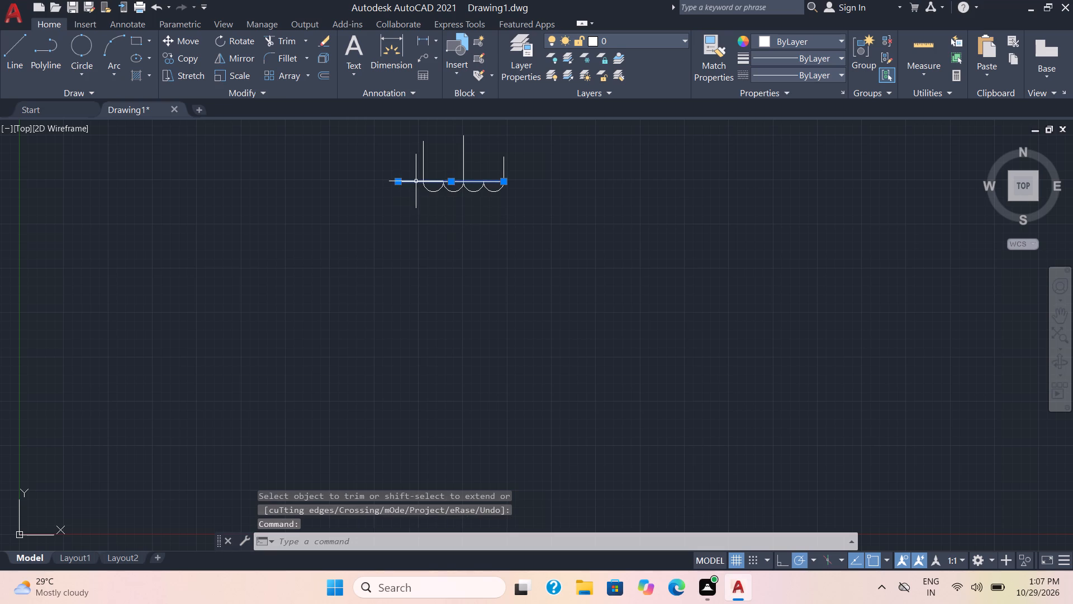
key(Delete)
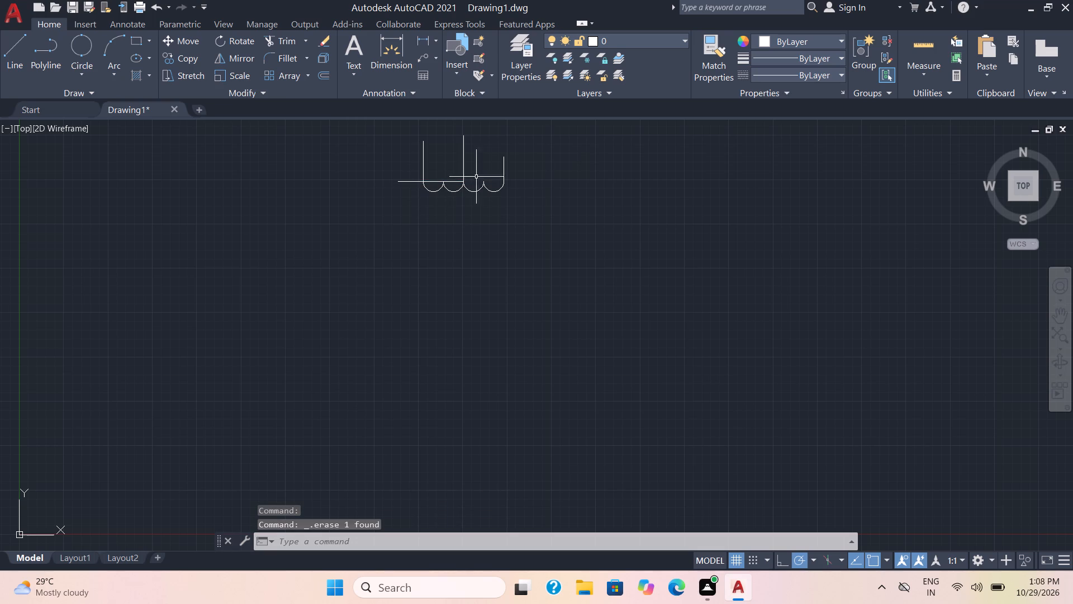
click(434, 182)
key(Delete)
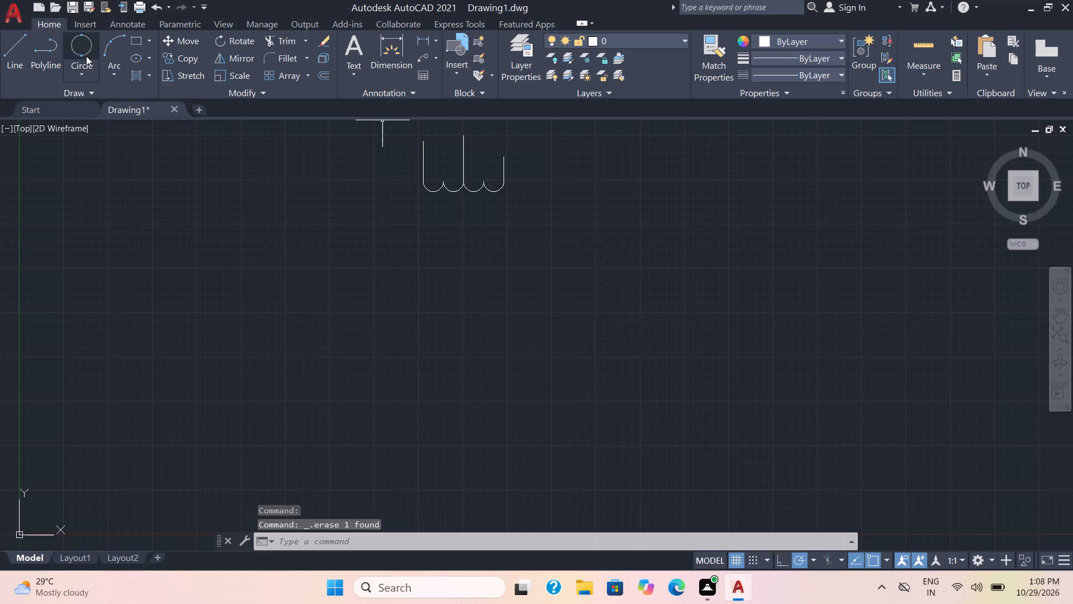
Draw a horizontal line from the top of the rightmost vertical line across and past the leftmost vertical line.
click(16, 53)
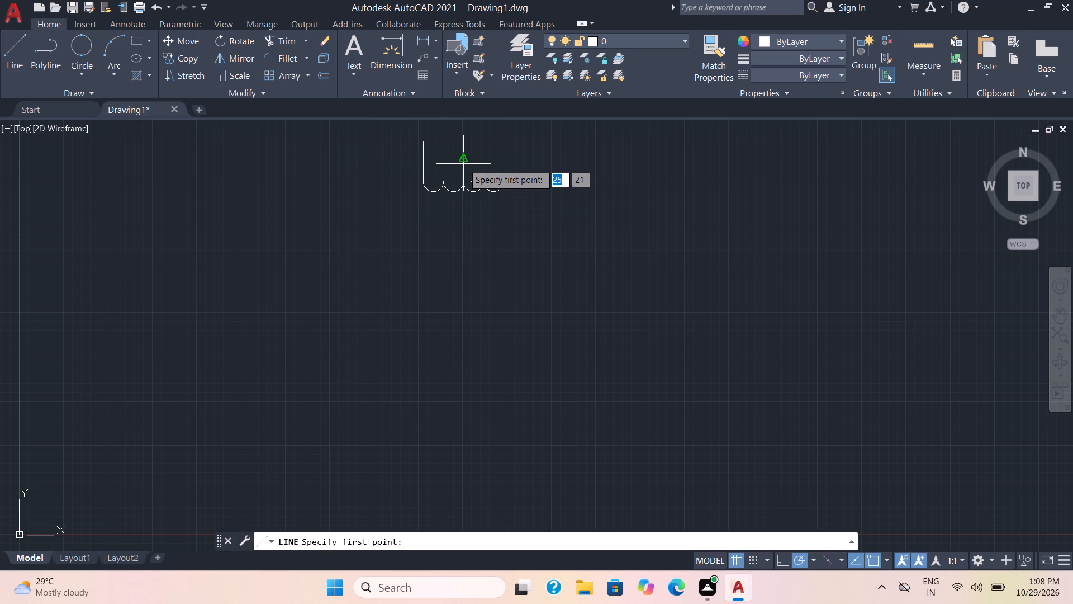
click(504, 160)
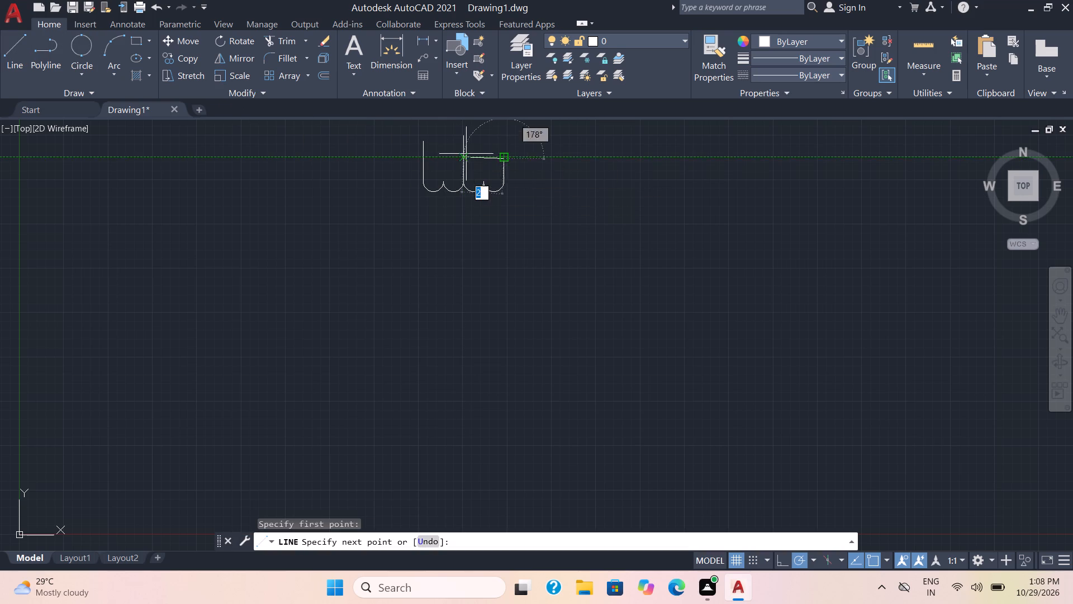
click(400, 159)
key(space)
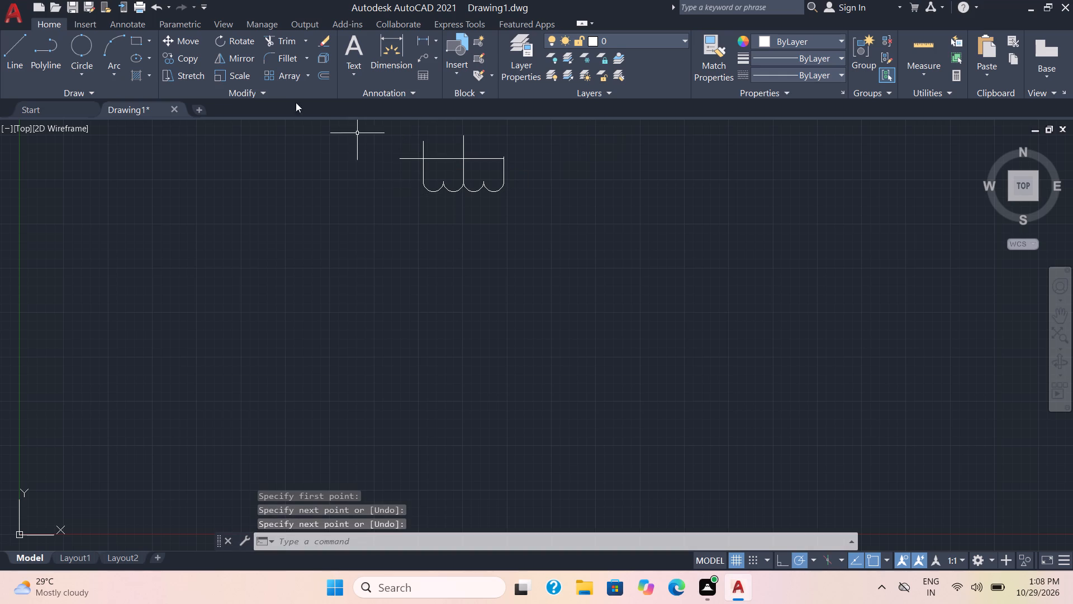
Trim the two outer vertical lines where they project above the horizontal line, and erase that horizontal line.
click(279, 36)
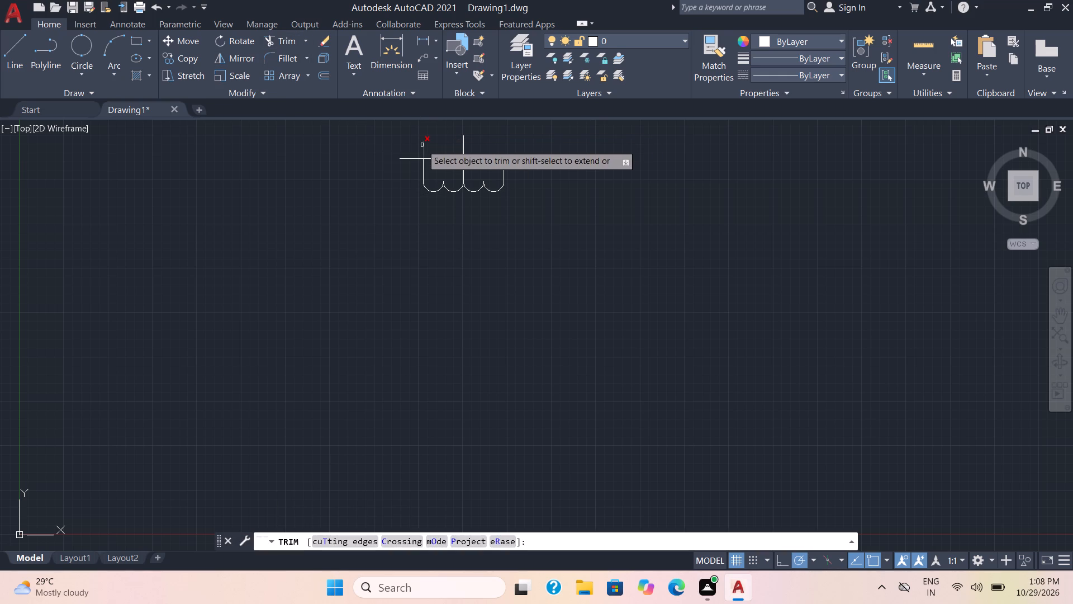
click(422, 145)
scroll(504, 155, up, 2)
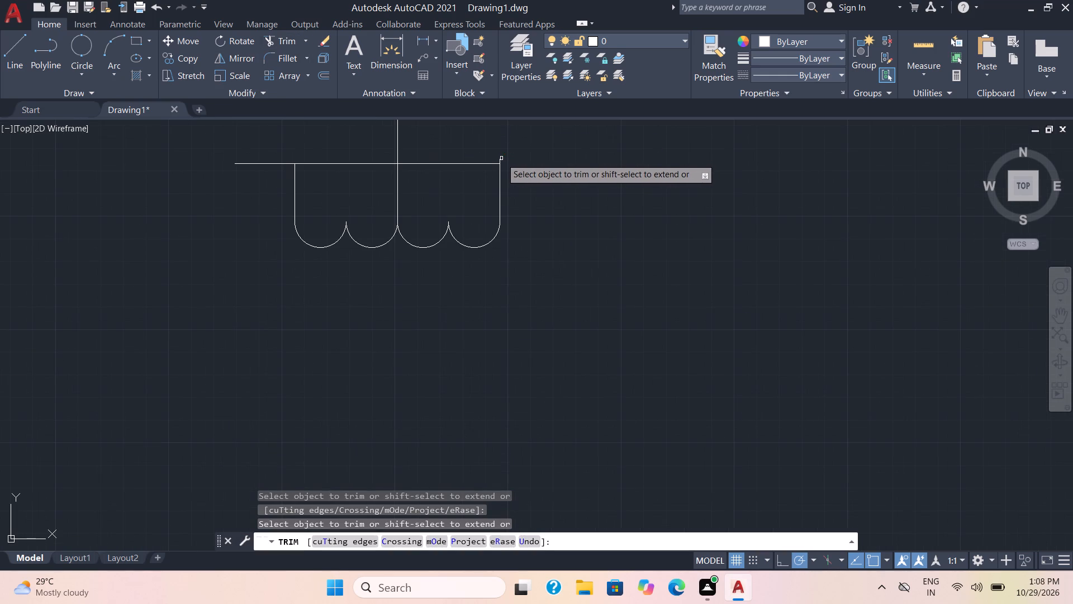
click(501, 158)
key(space)
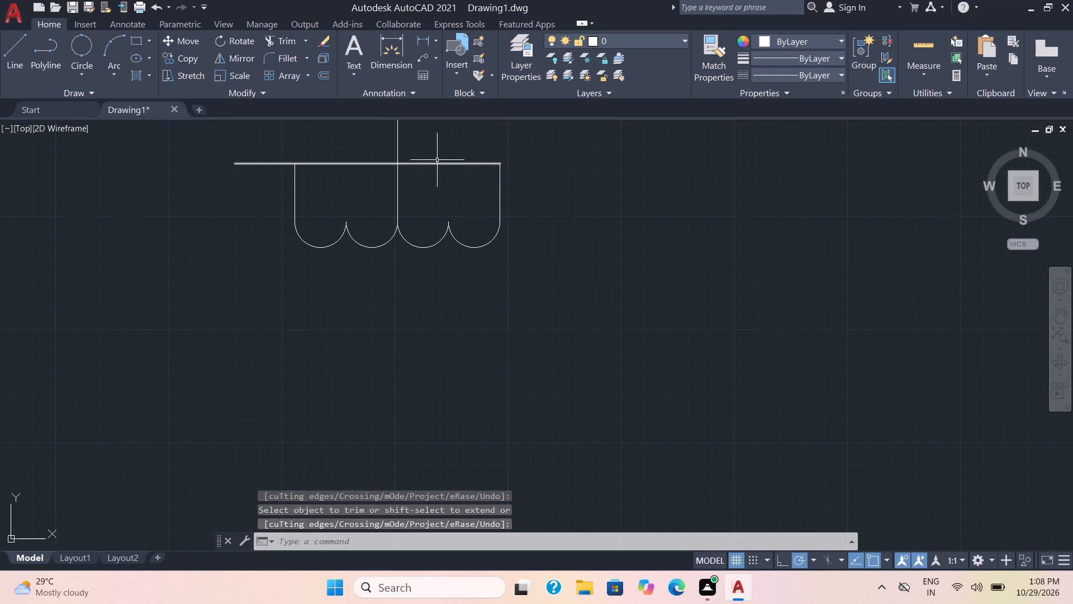
click(438, 164)
key(Delete)
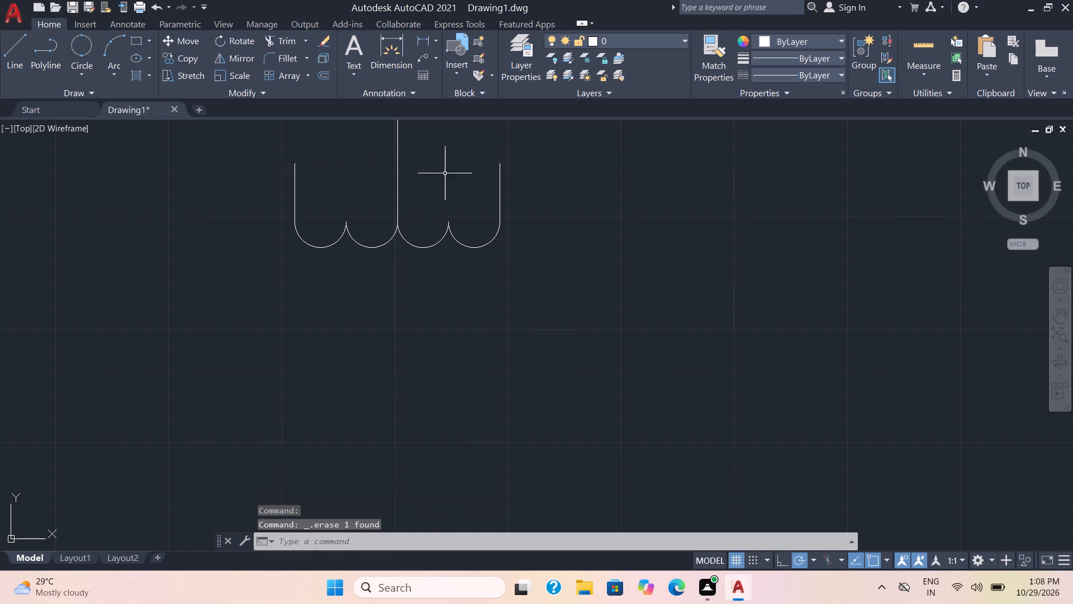
Save the drawing as "Single-Line Diagram (Electrical Power System)" in the Internship\Drawings folder on drive D.
scroll(485, 216, down, 2)
scroll(487, 219, up, 1)
scroll(487, 219, down, 1)
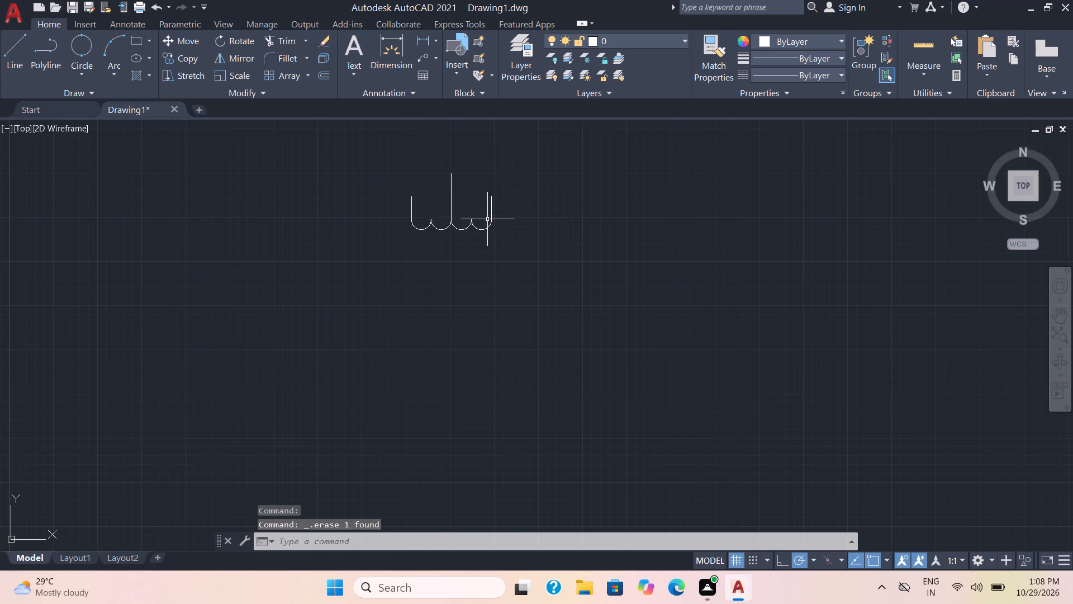
key(ctrl+s)
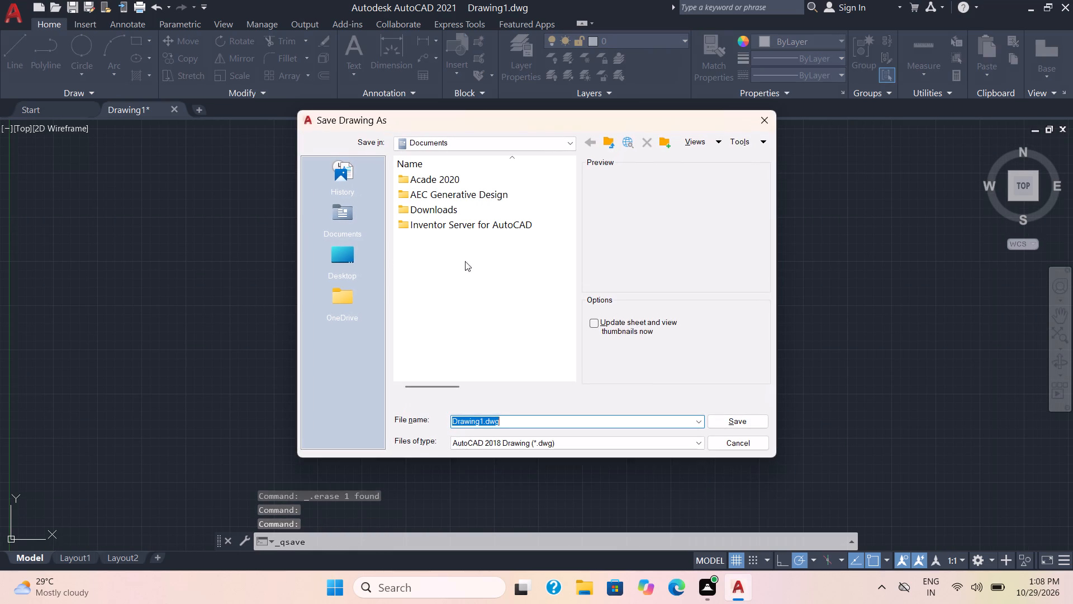
click(338, 247)
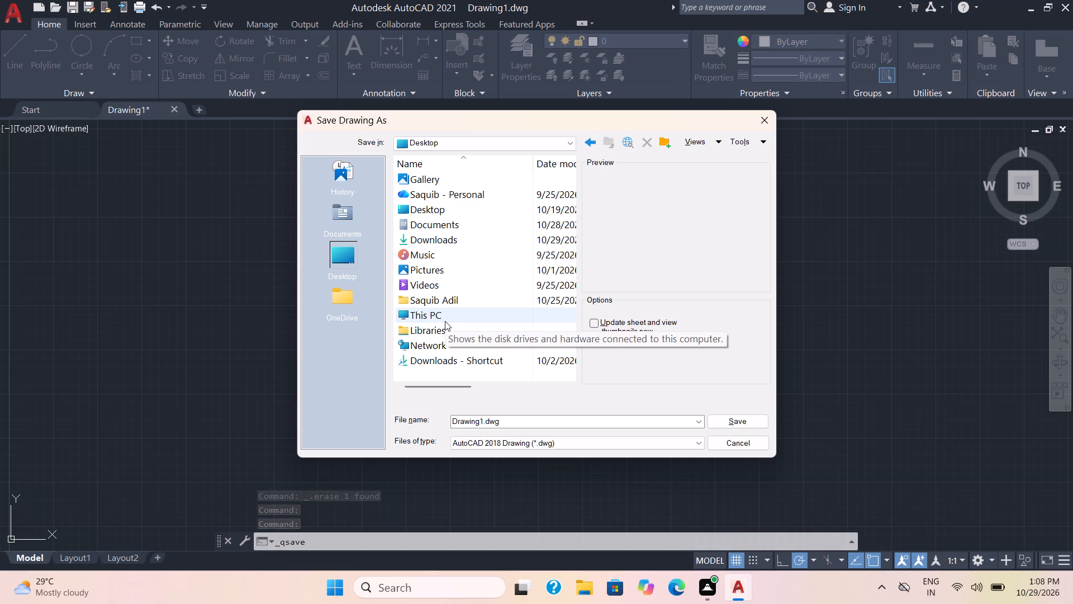
click(445, 319)
double_click(500, 314)
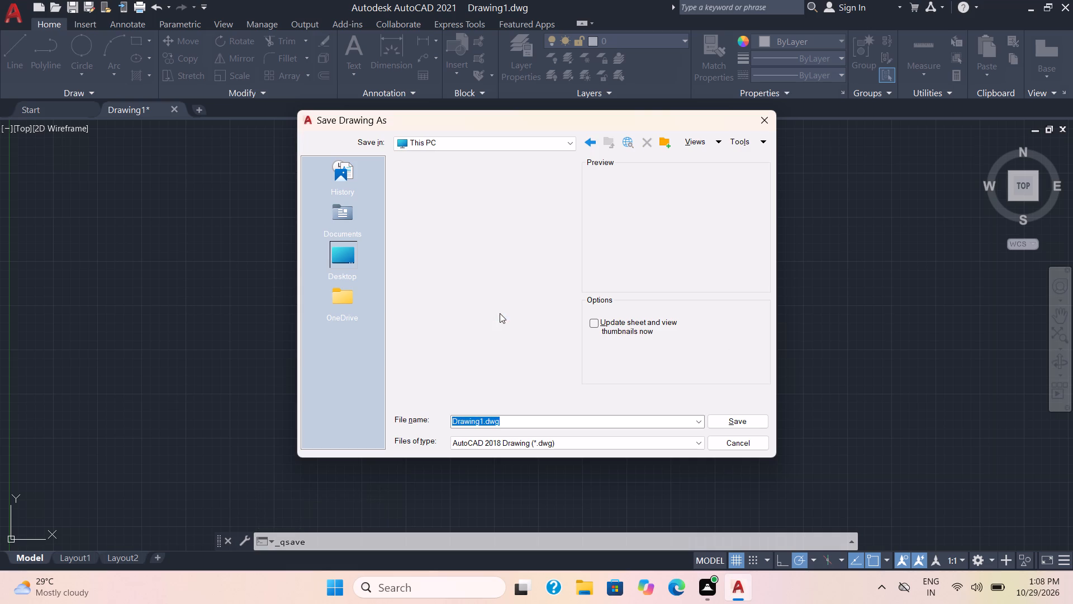
double_click(435, 210)
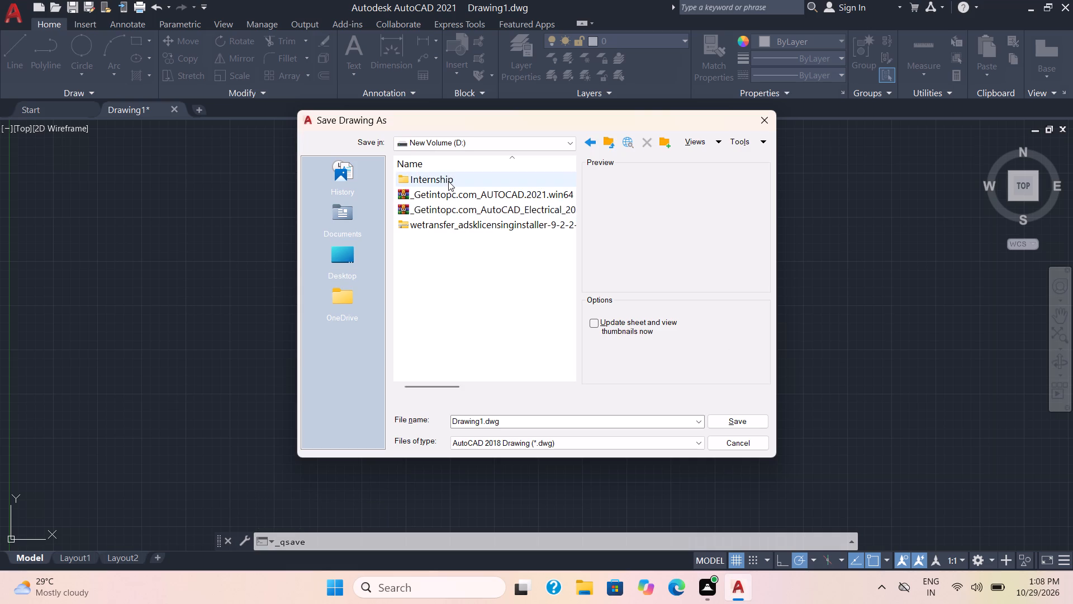
double_click(448, 181)
double_click(417, 181)
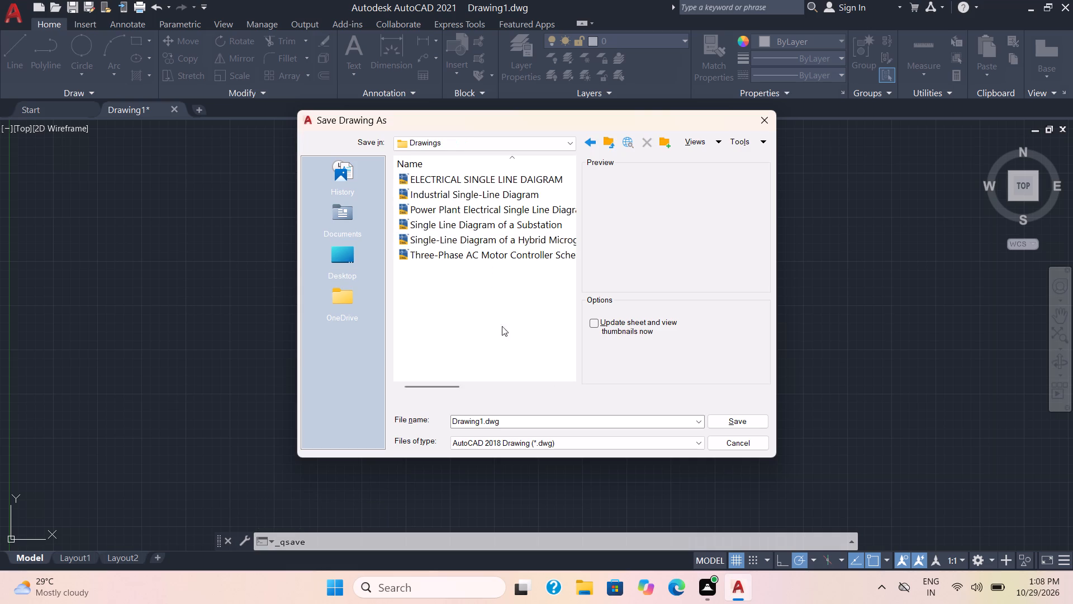
drag(507, 418, 448, 405)
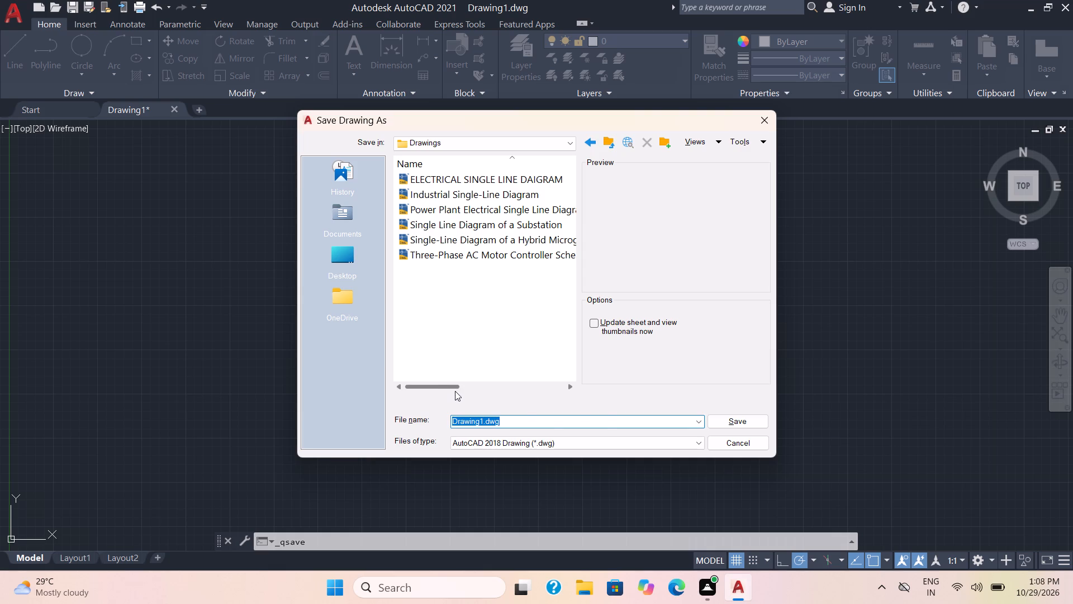
key(ctrl+v)
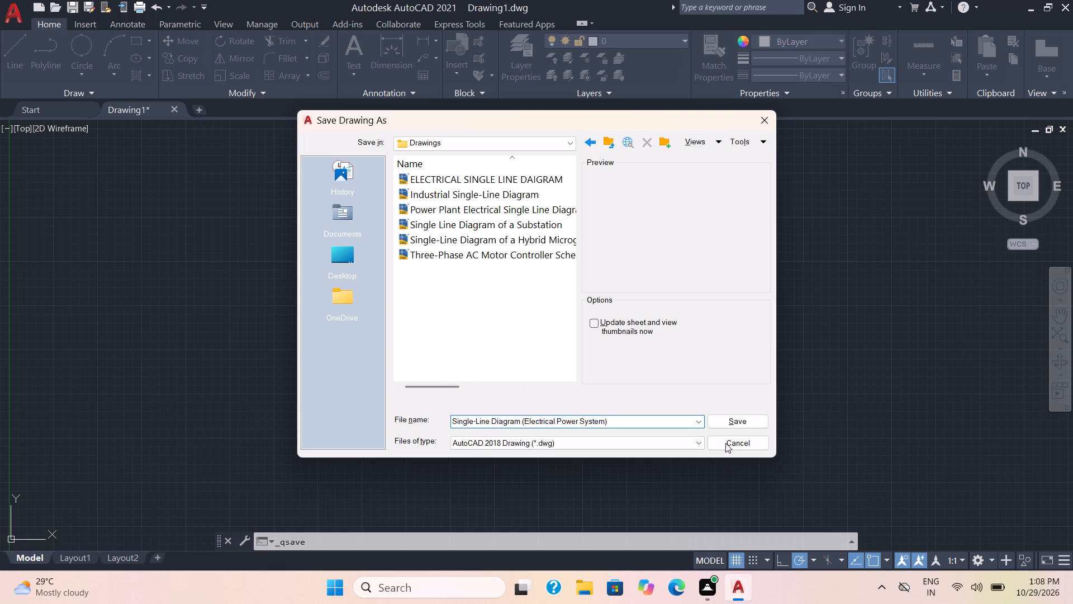
click(743, 423)
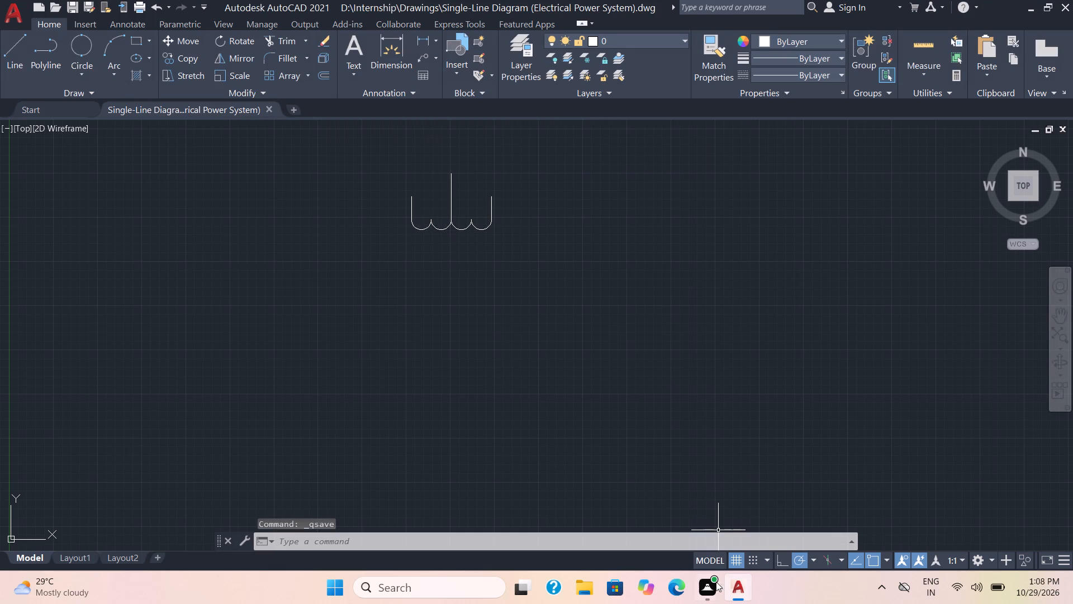
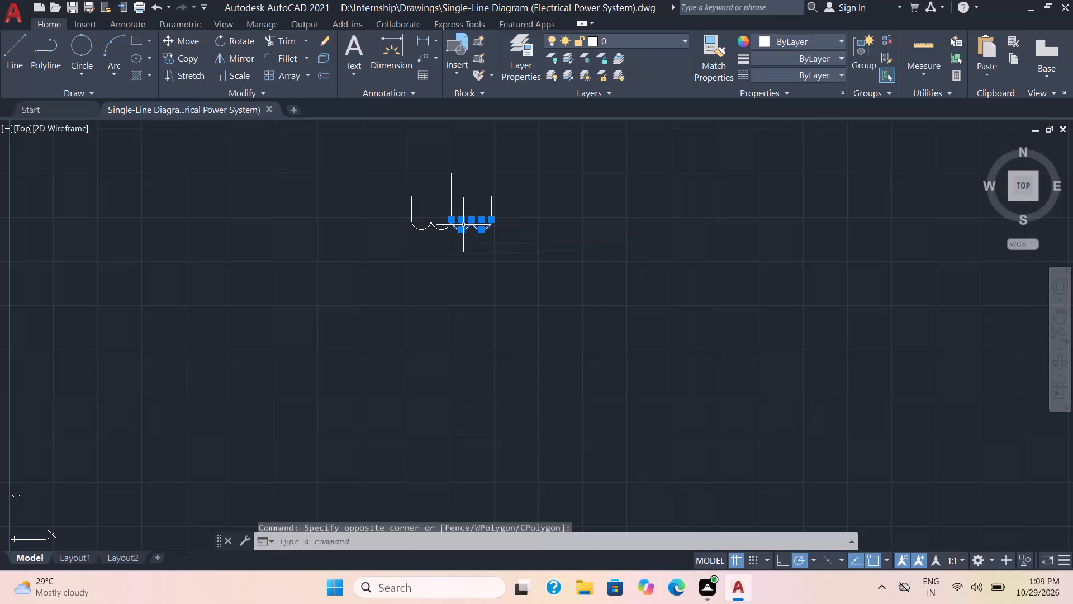
Mirror the four arcs and two outer vertical lines across a horizontal line just below the winding, keeping the originals.
click(491, 206)
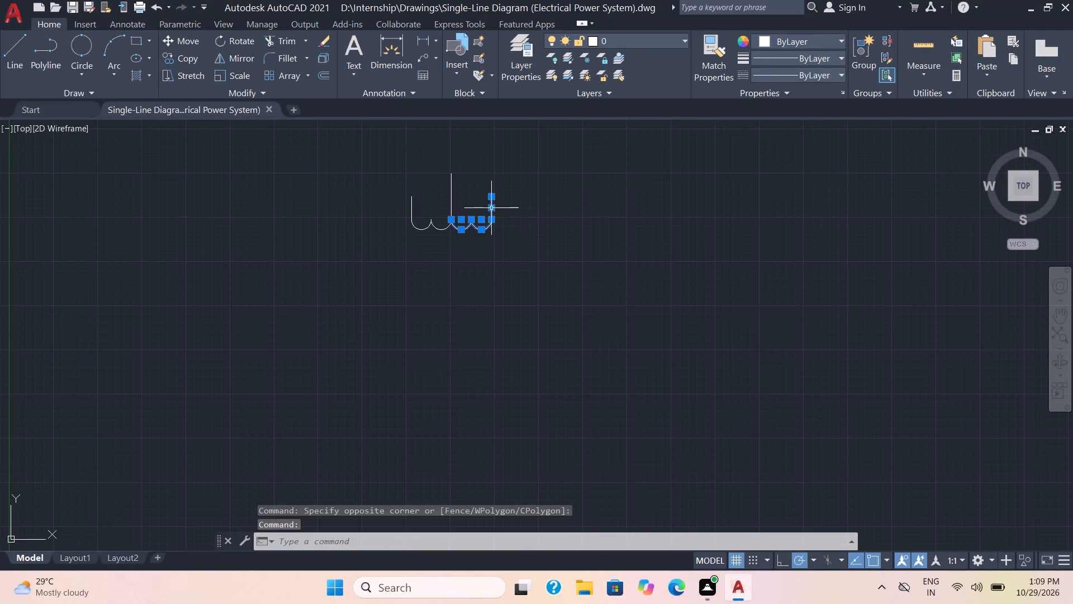
click(448, 237)
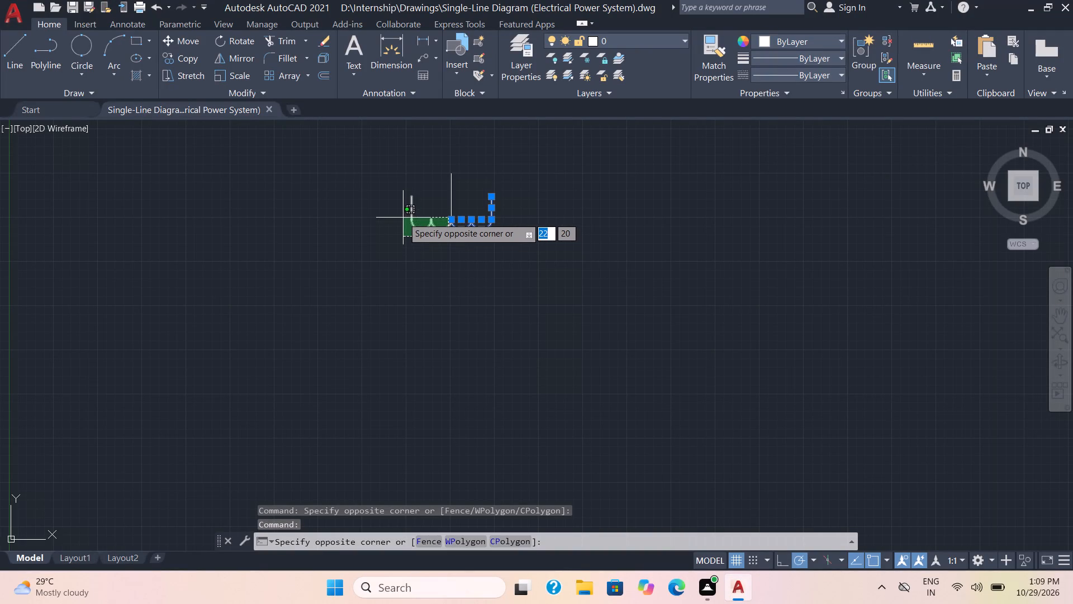
click(401, 222)
click(412, 207)
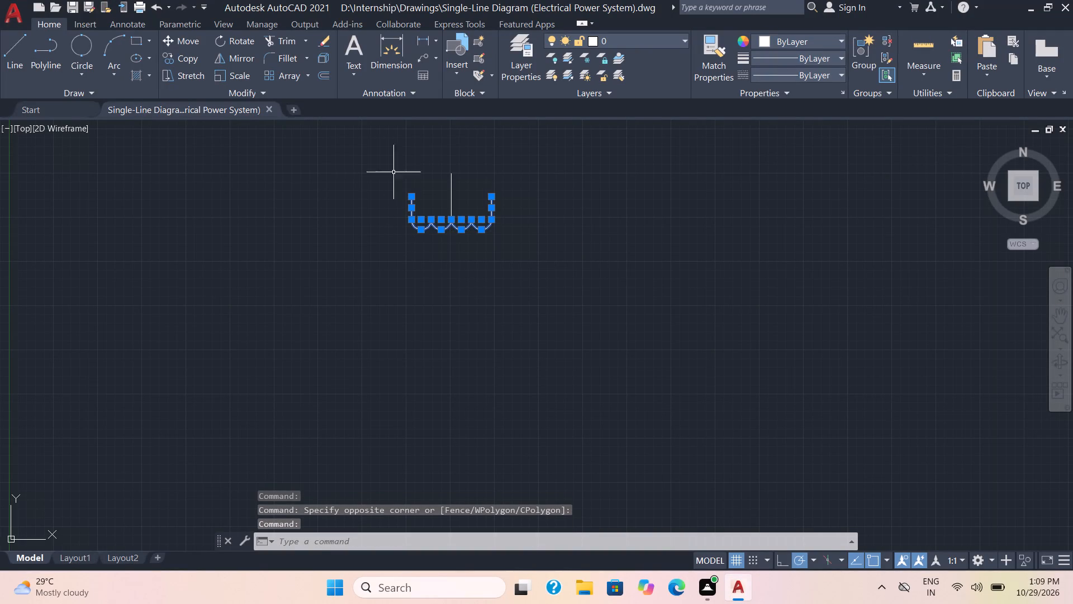
click(249, 57)
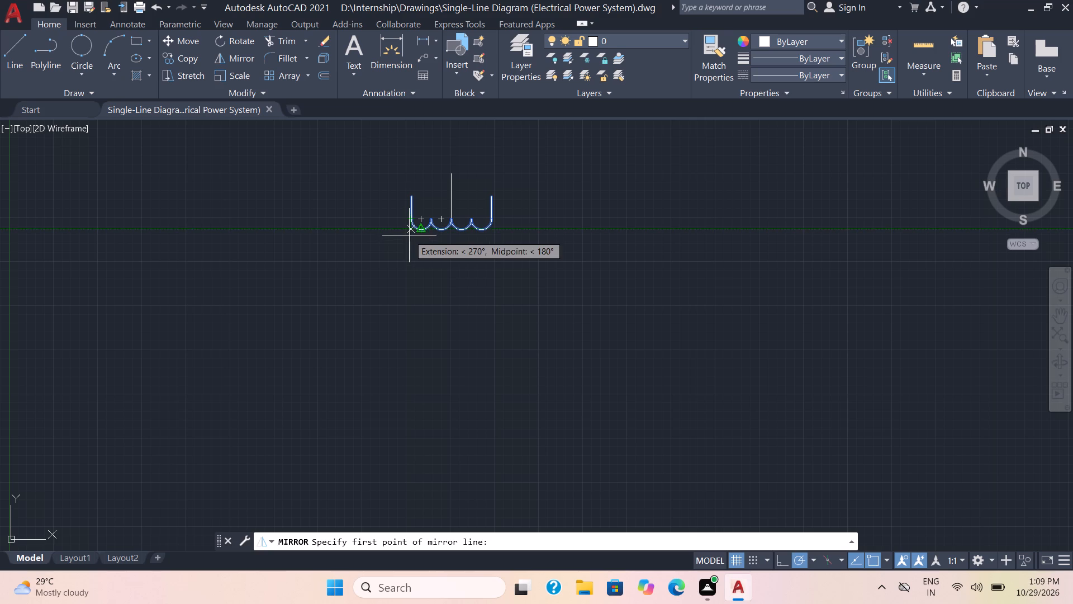
click(408, 240)
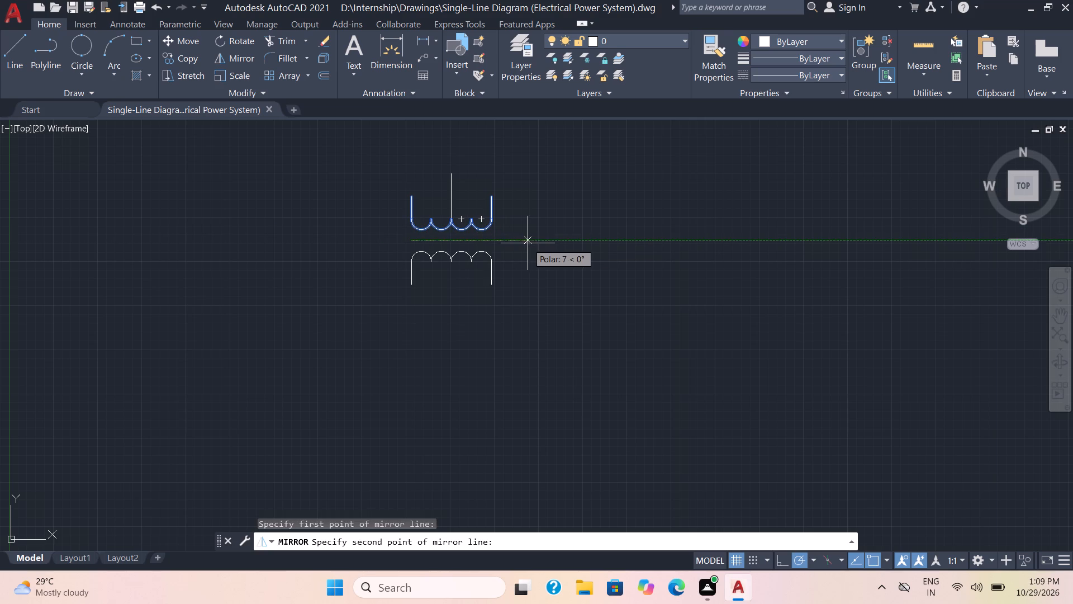
click(528, 243)
drag(554, 291, 528, 243)
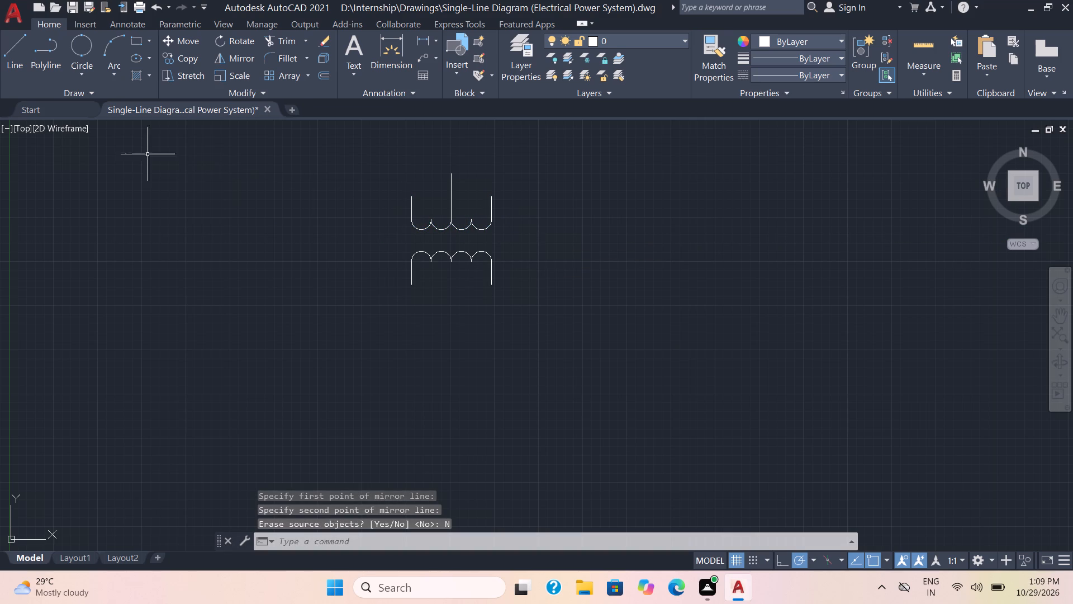
Draw a vertical line down from the lower winding's center, and a second vertical line aligned below it, leaving a gap.
click(7, 49)
click(448, 257)
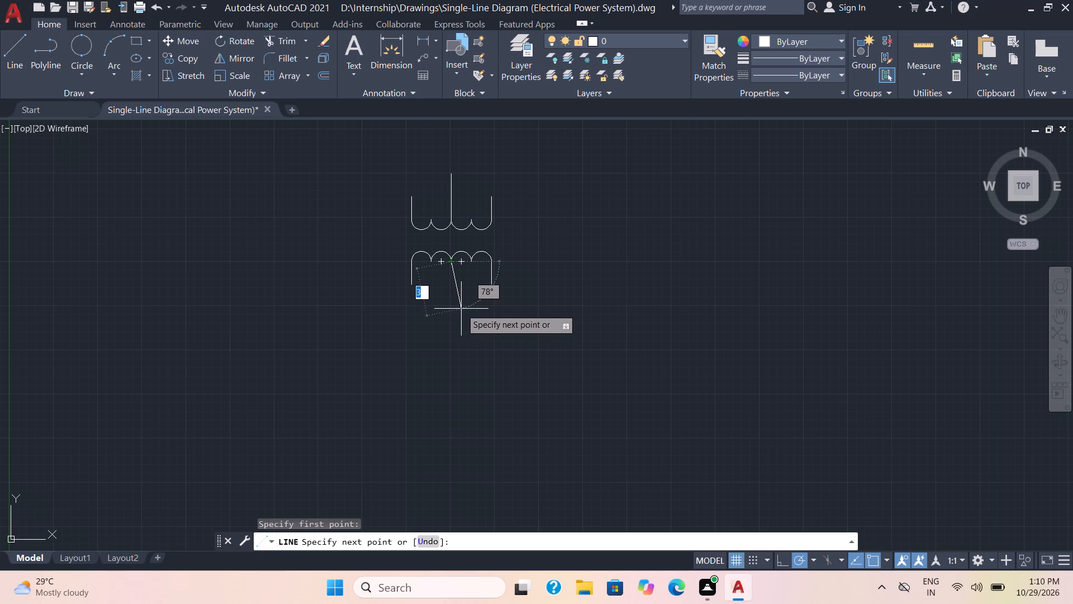
click(455, 312)
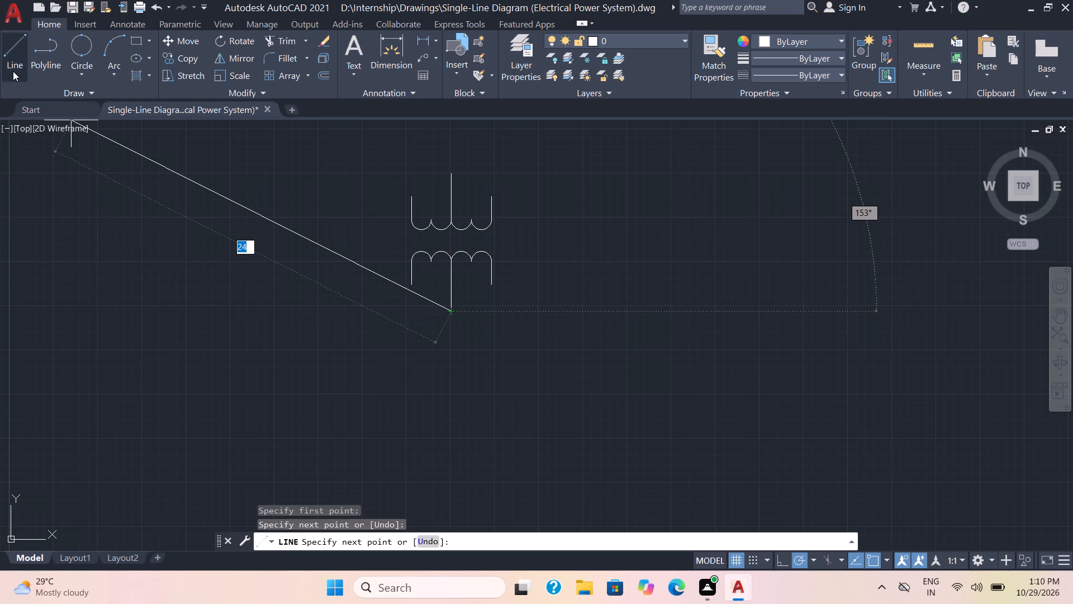
click(90, 56)
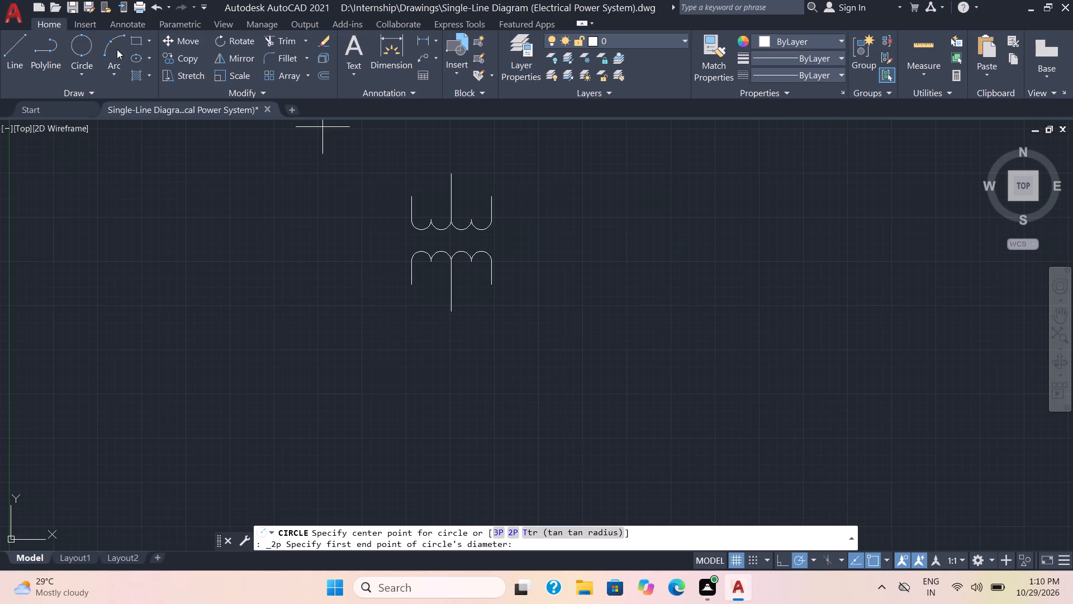
click(11, 54)
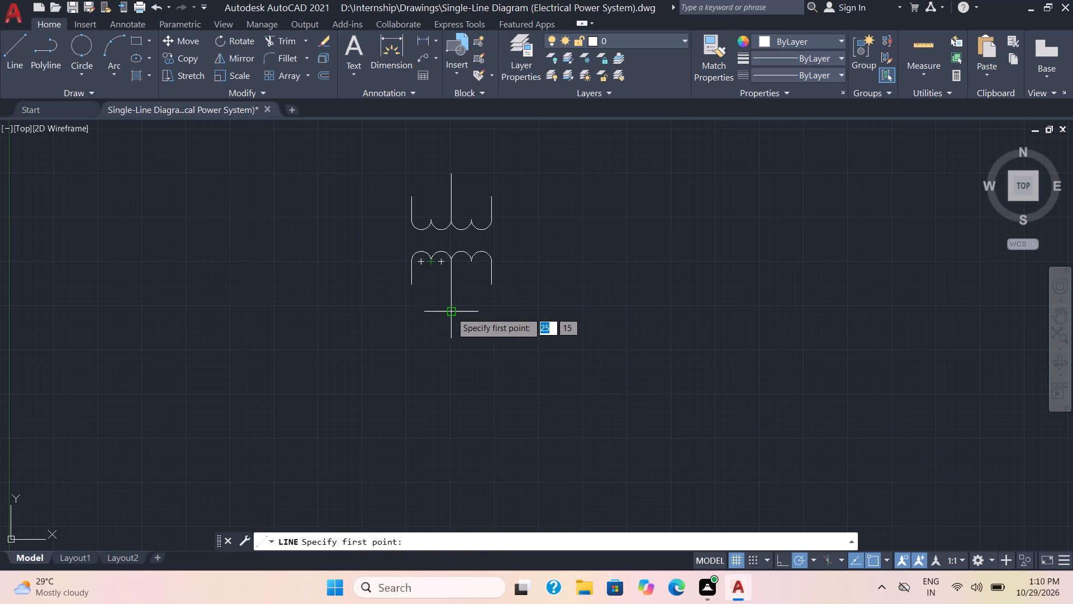
click(453, 337)
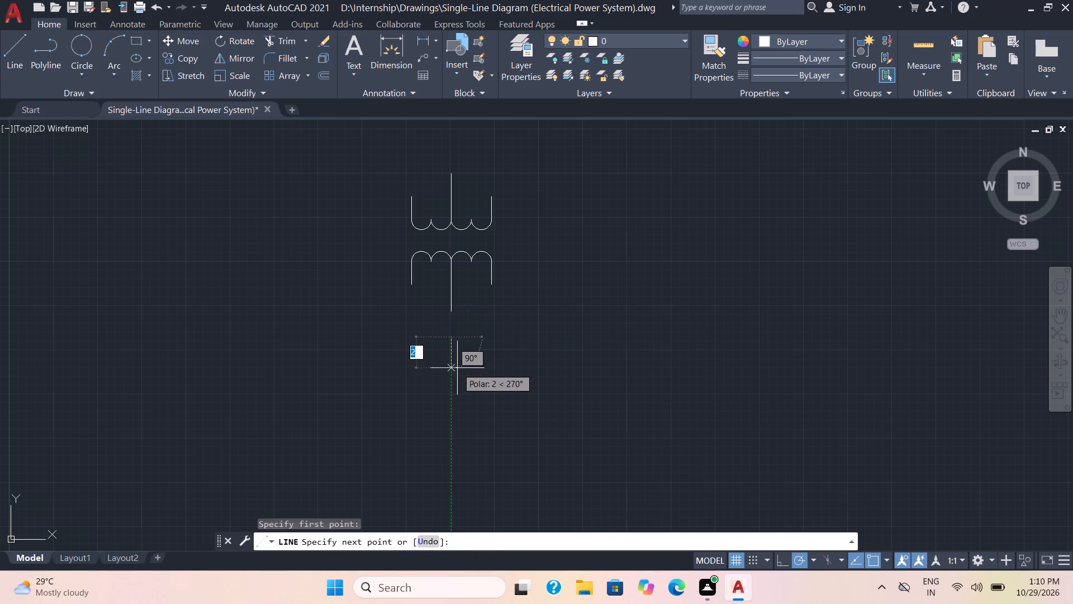
click(452, 395)
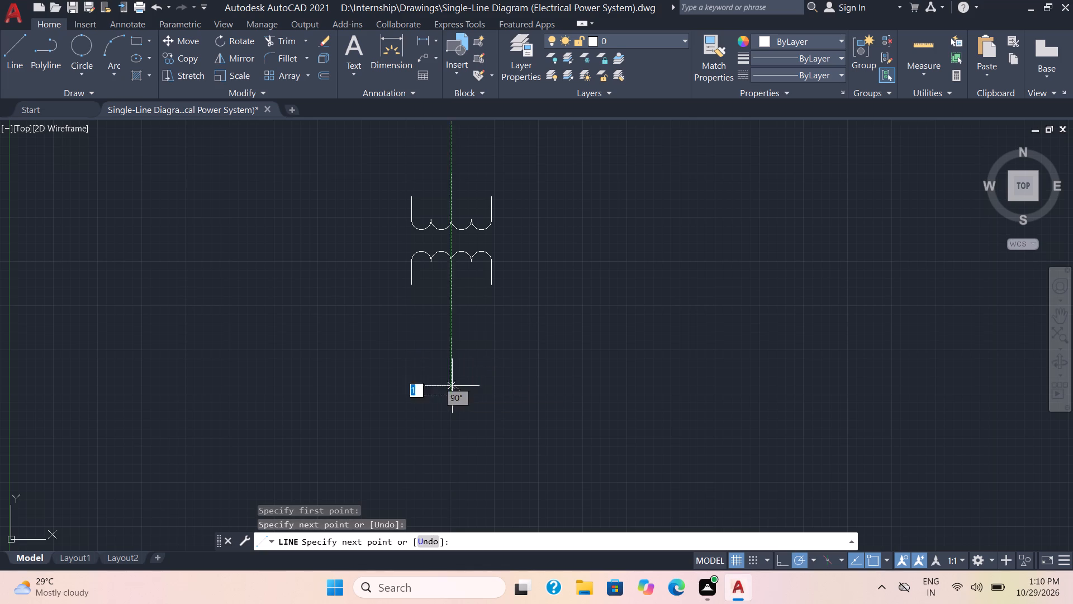
Draw a three-point arc bulging to the right beside the gap between the two vertical lines.
click(109, 38)
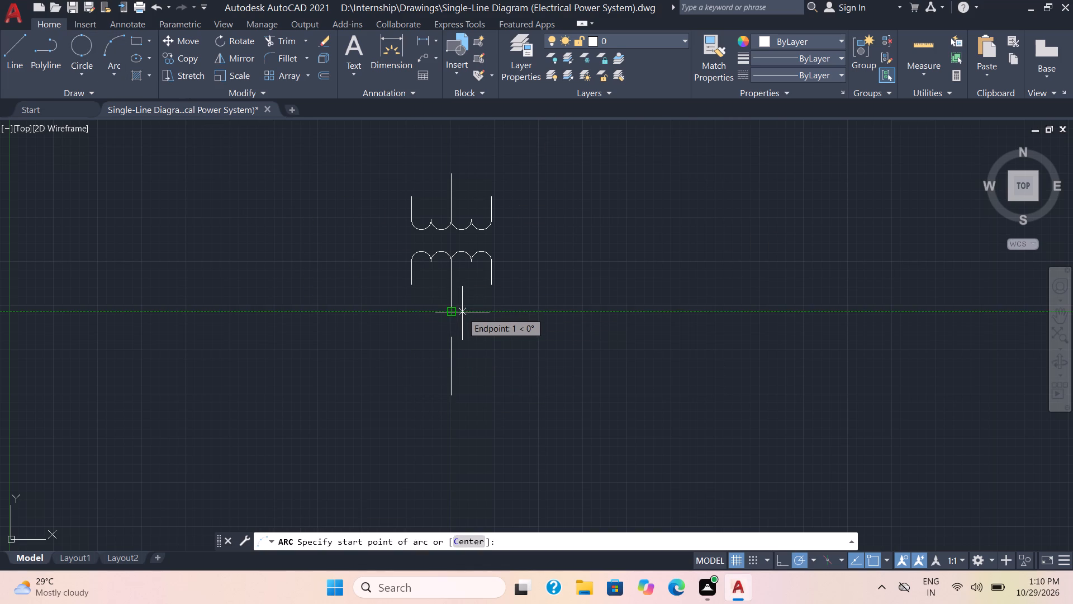
click(462, 313)
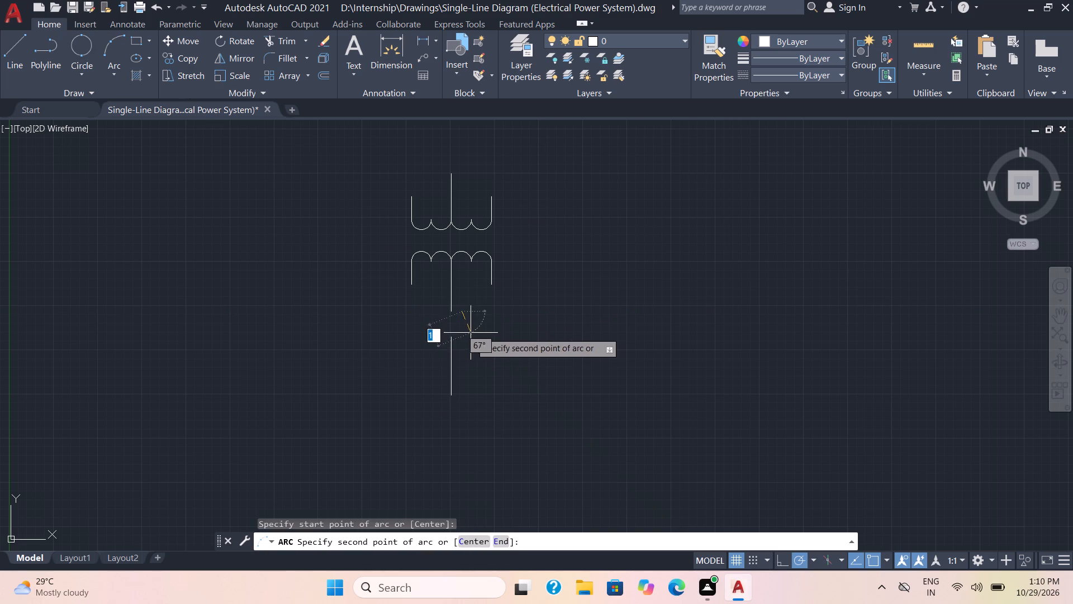
scroll(471, 329, up, 2)
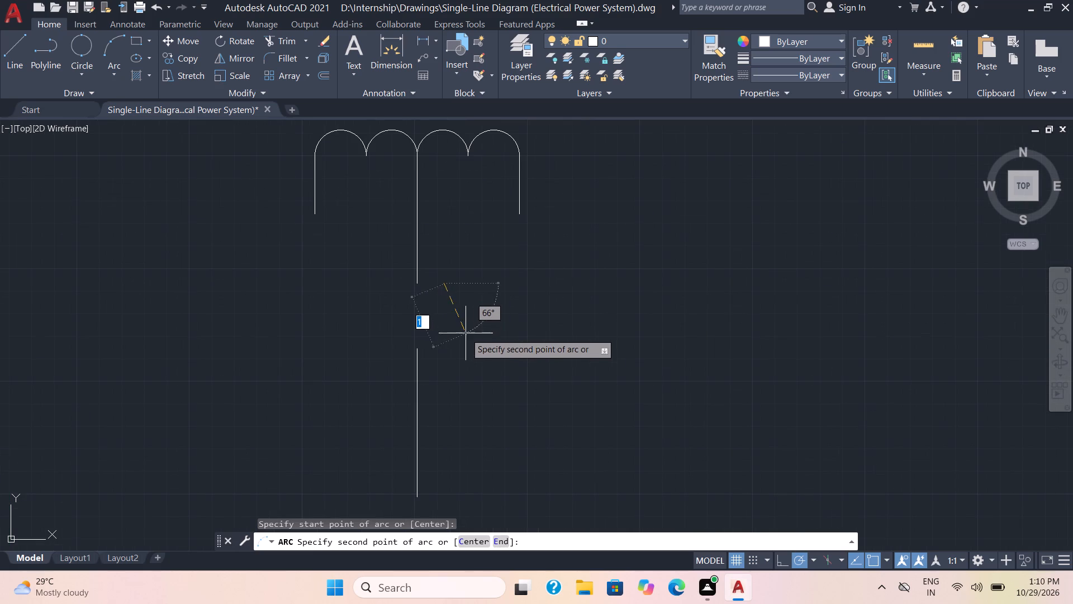
click(457, 321)
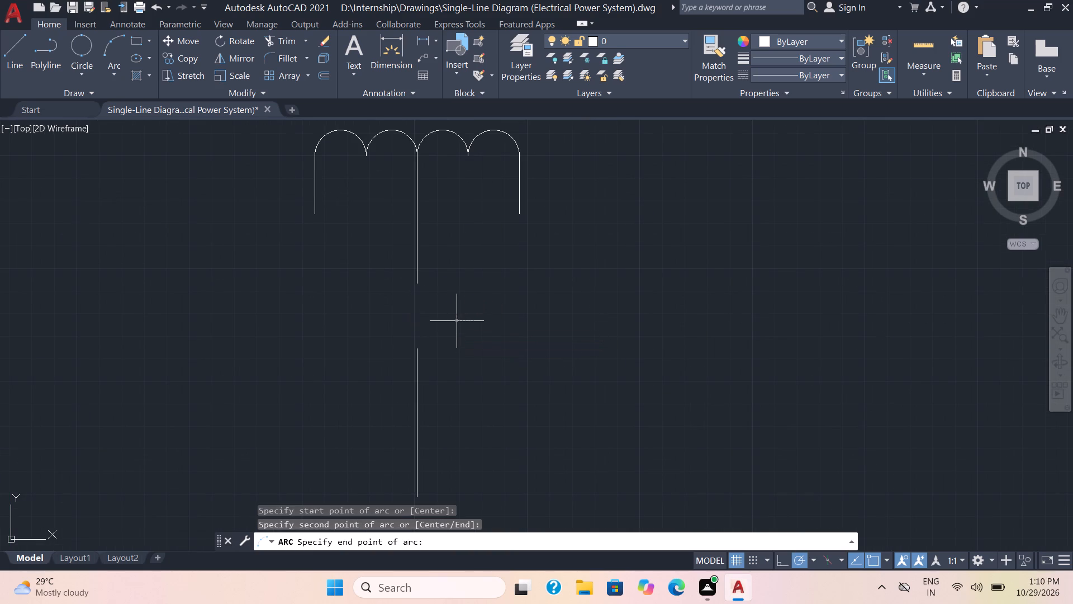
click(444, 348)
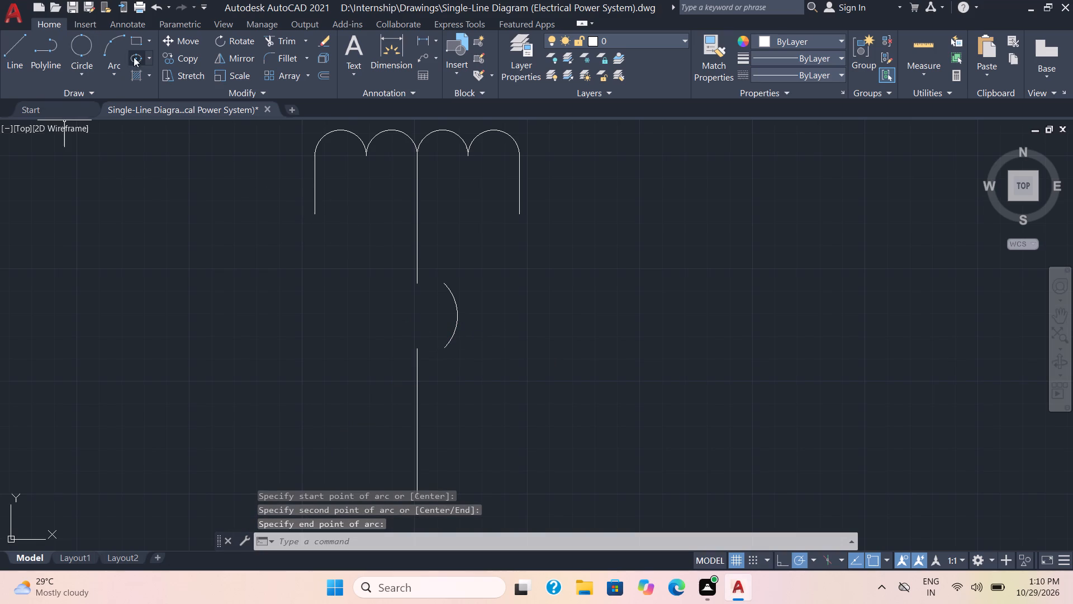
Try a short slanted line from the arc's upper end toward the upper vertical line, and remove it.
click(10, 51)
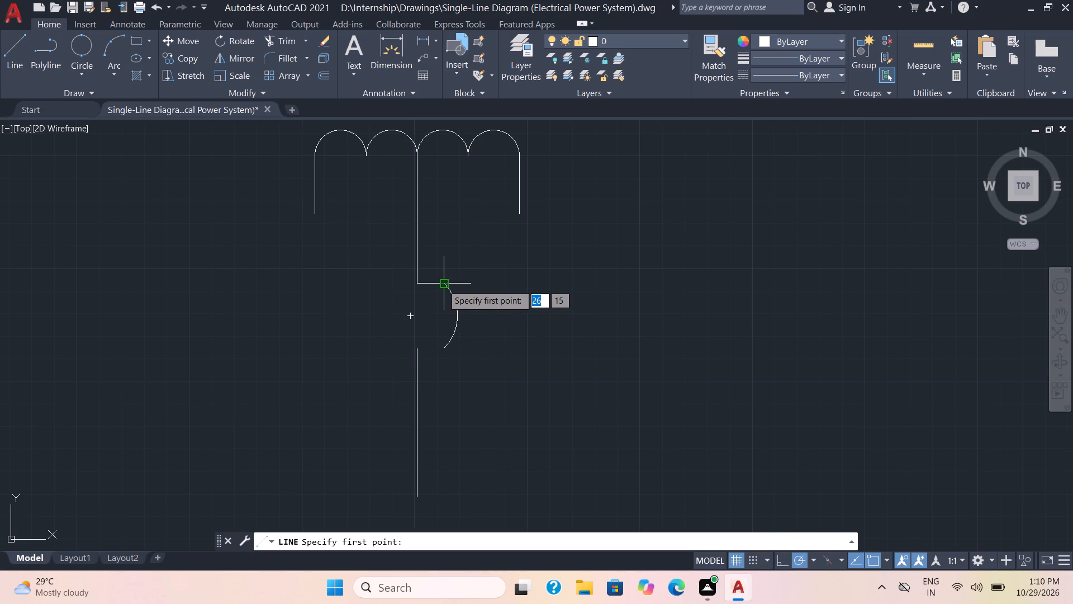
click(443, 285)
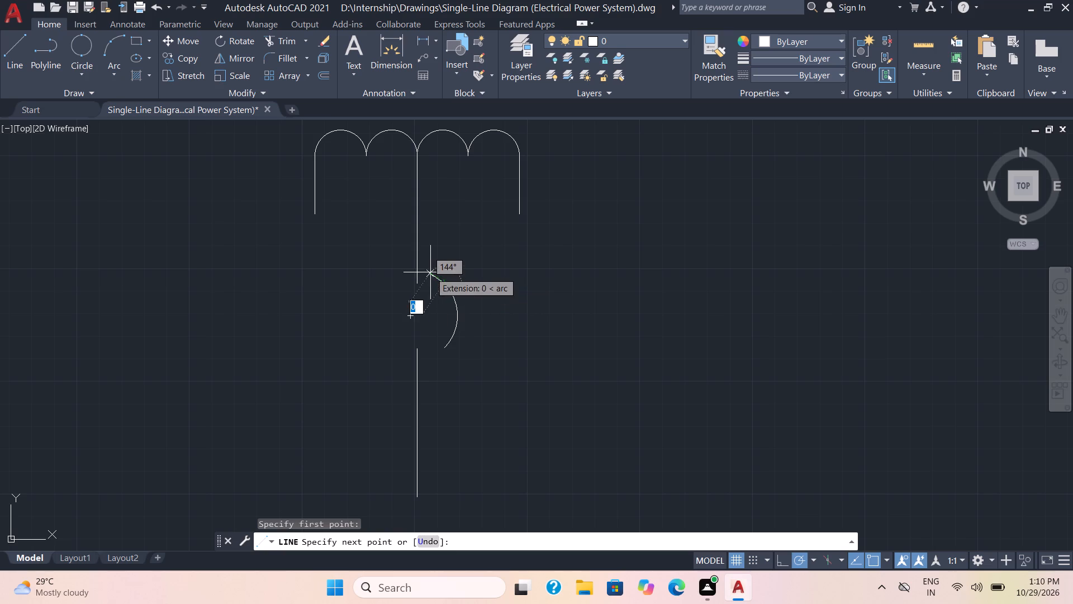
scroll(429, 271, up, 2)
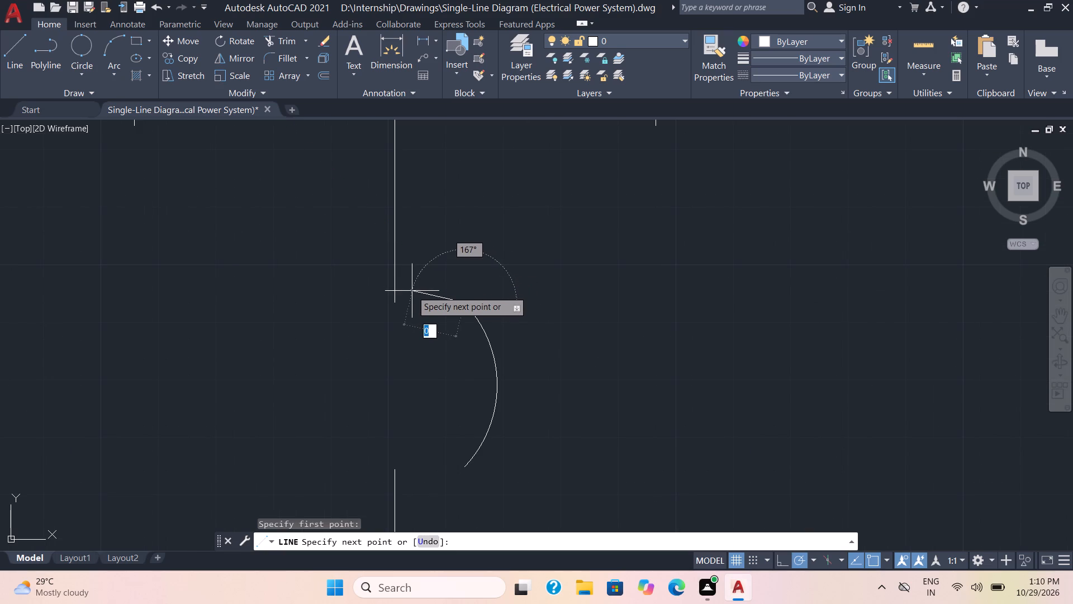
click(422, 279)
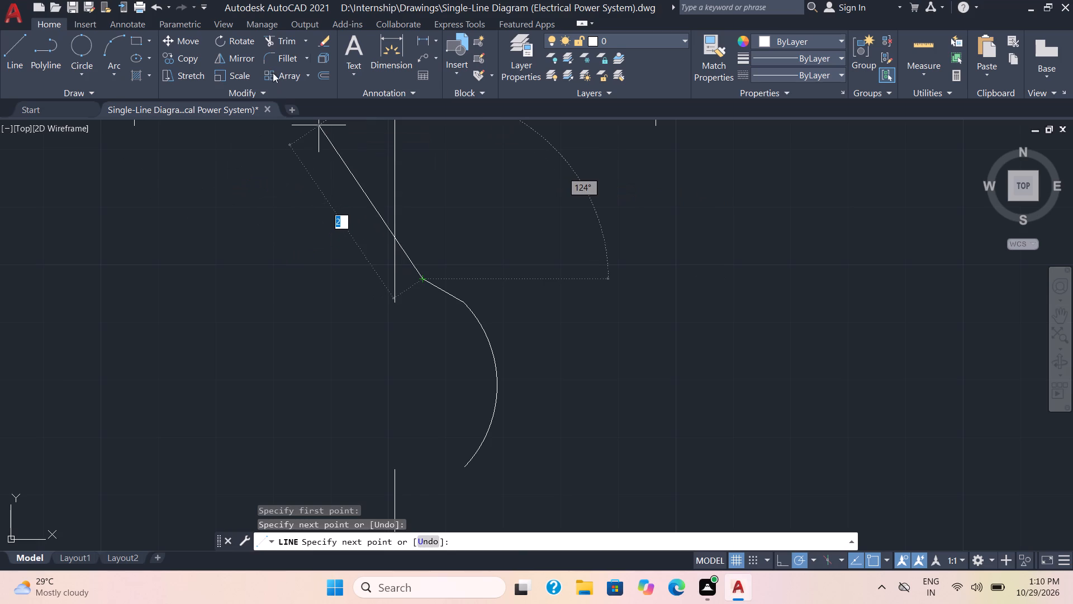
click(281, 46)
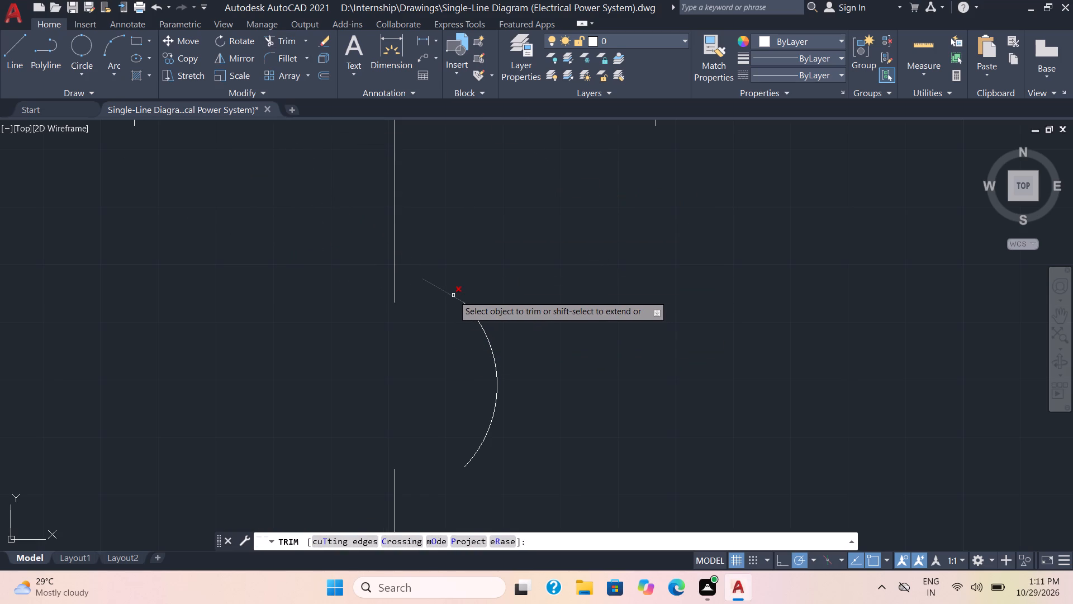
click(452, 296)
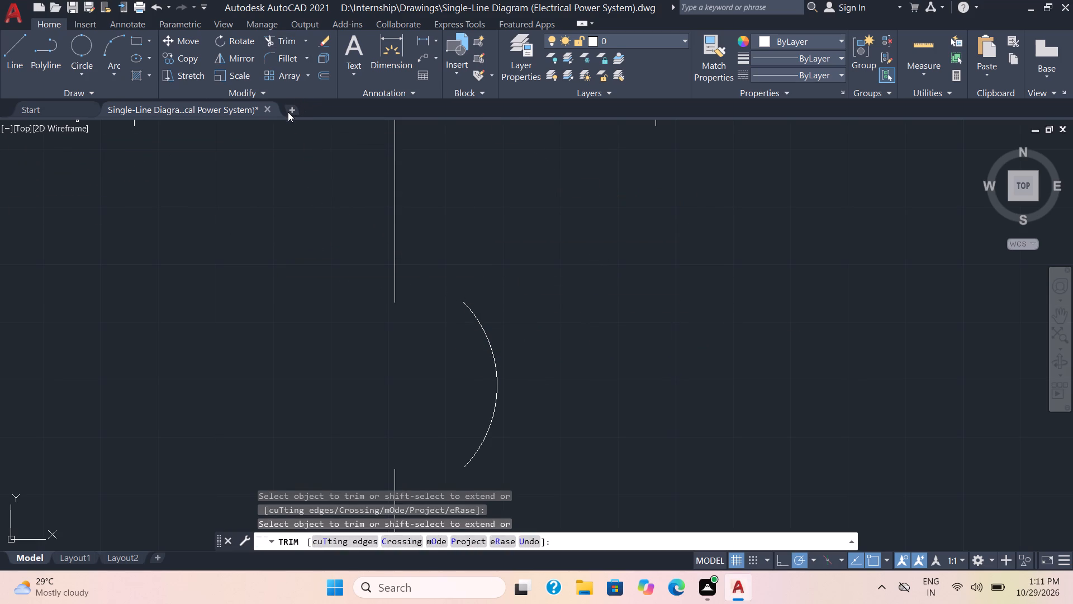
Extend both ends of the arc to the vertical lines above and below the gap.
shift+click(471, 313)
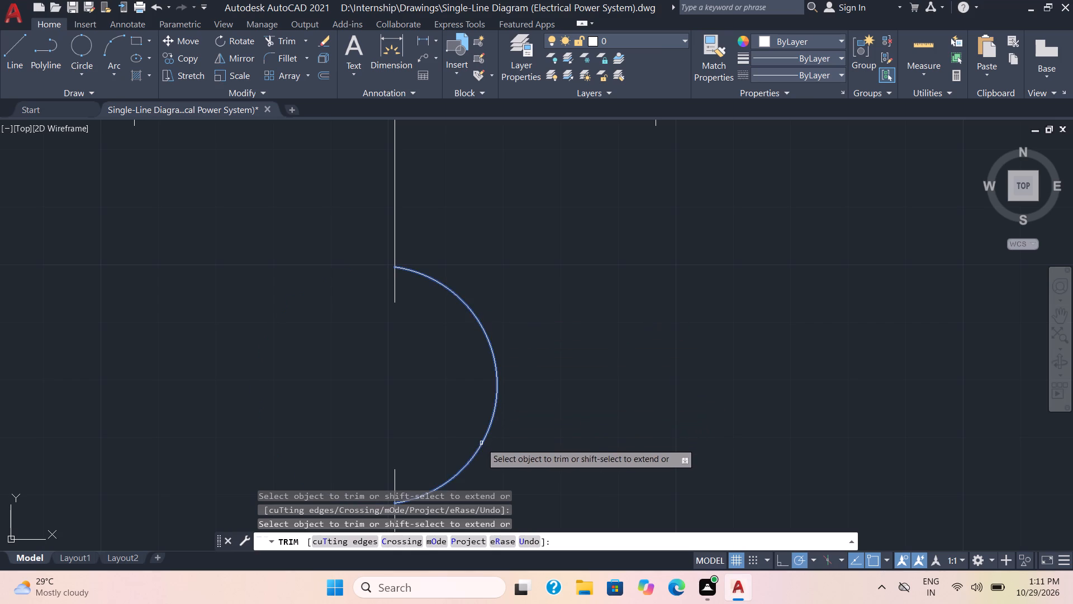
shift+click(479, 449)
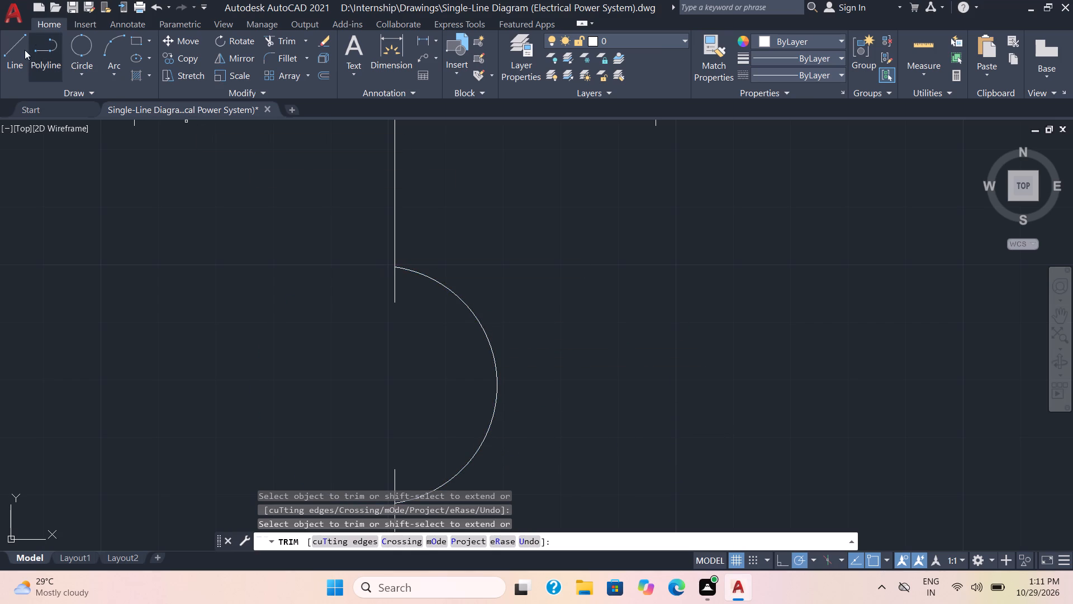
Draw a vertical construction line just right of the gap, from above the arc down to its lower part.
click(7, 55)
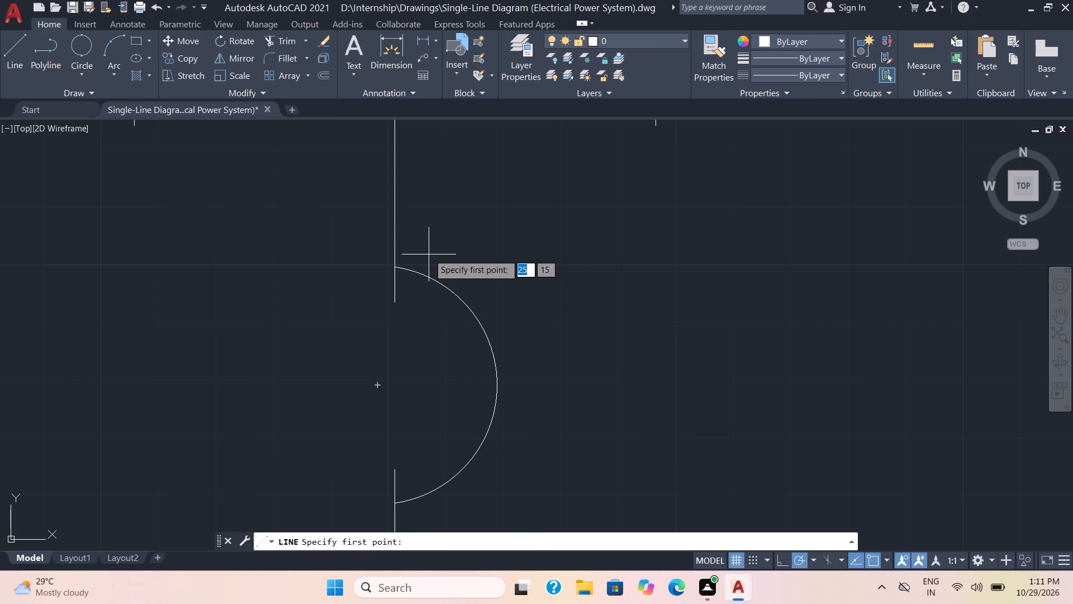
click(424, 251)
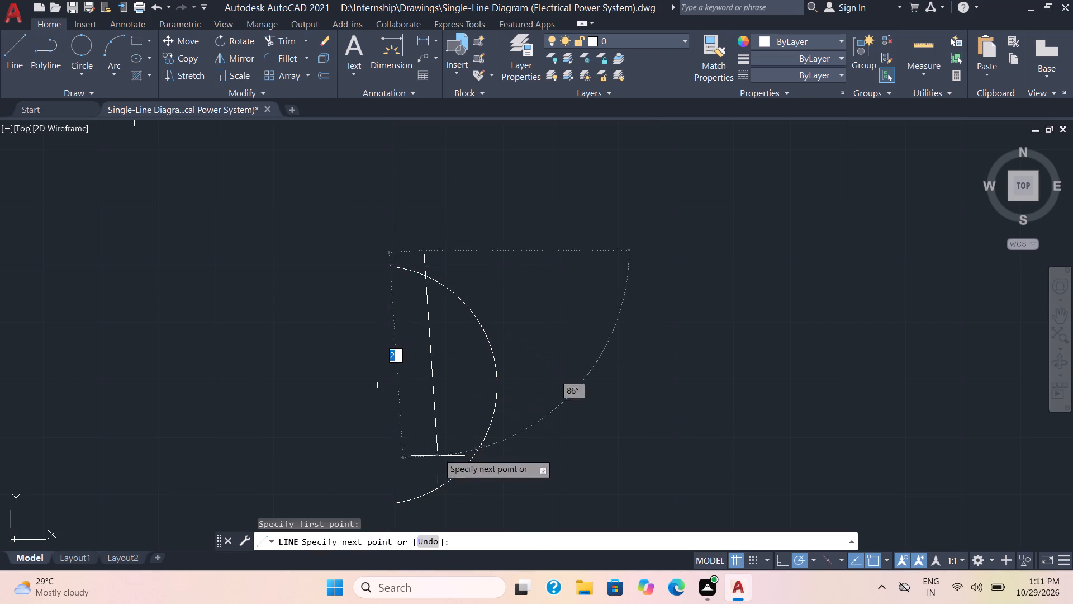
click(424, 501)
key(space)
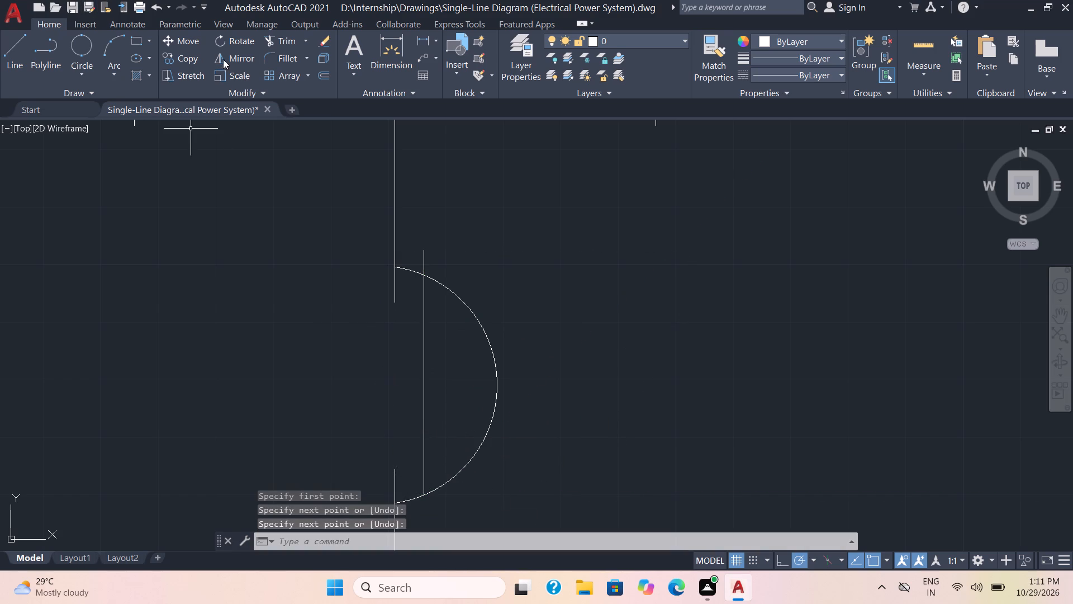
Trim both arc ends lying between the construction line and the vertical leads, and erase that construction line.
click(269, 42)
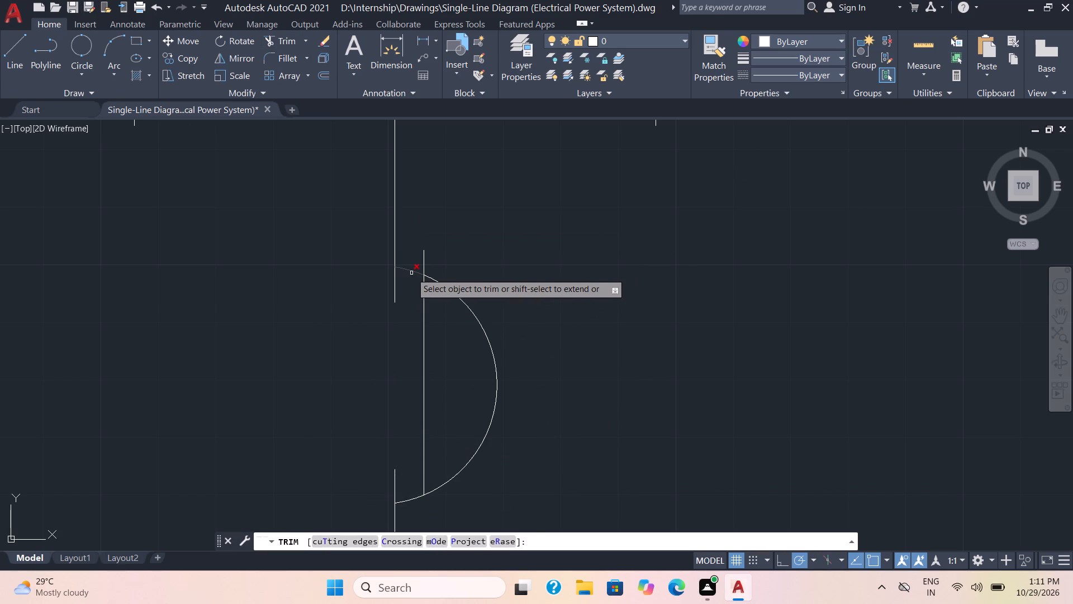
click(411, 273)
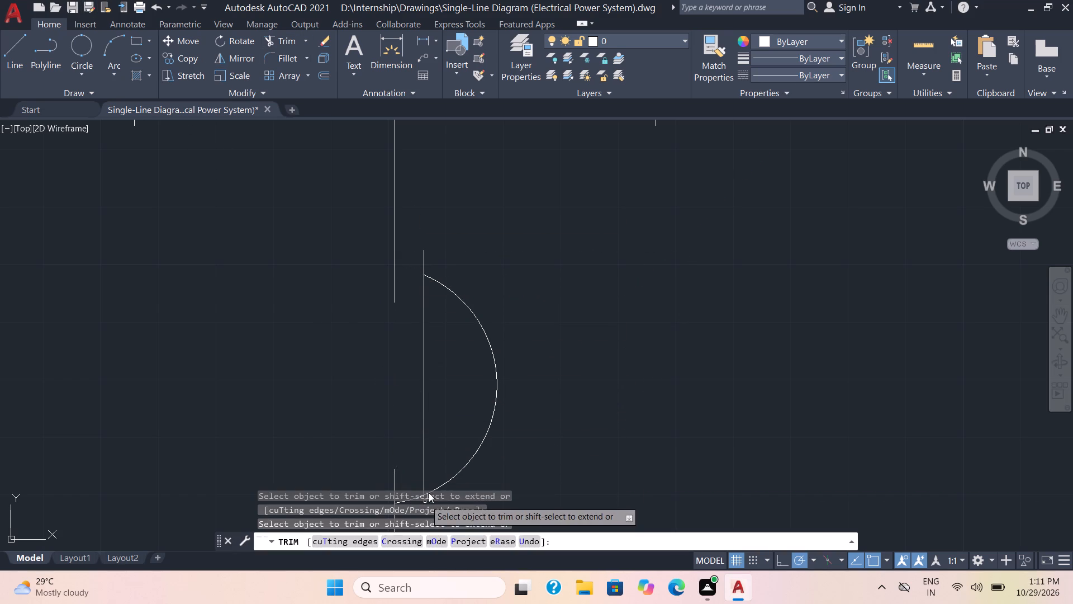
scroll(431, 478, up, 1)
middle_drag(429, 462, 441, 332)
scroll(433, 369, down, 1)
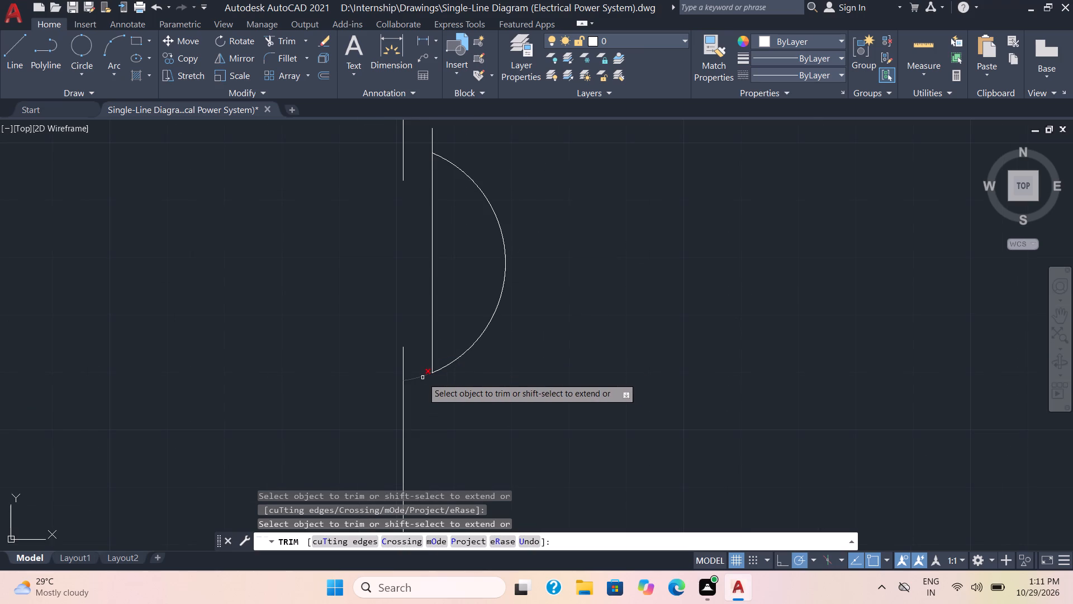
click(422, 377)
key(space)
click(434, 301)
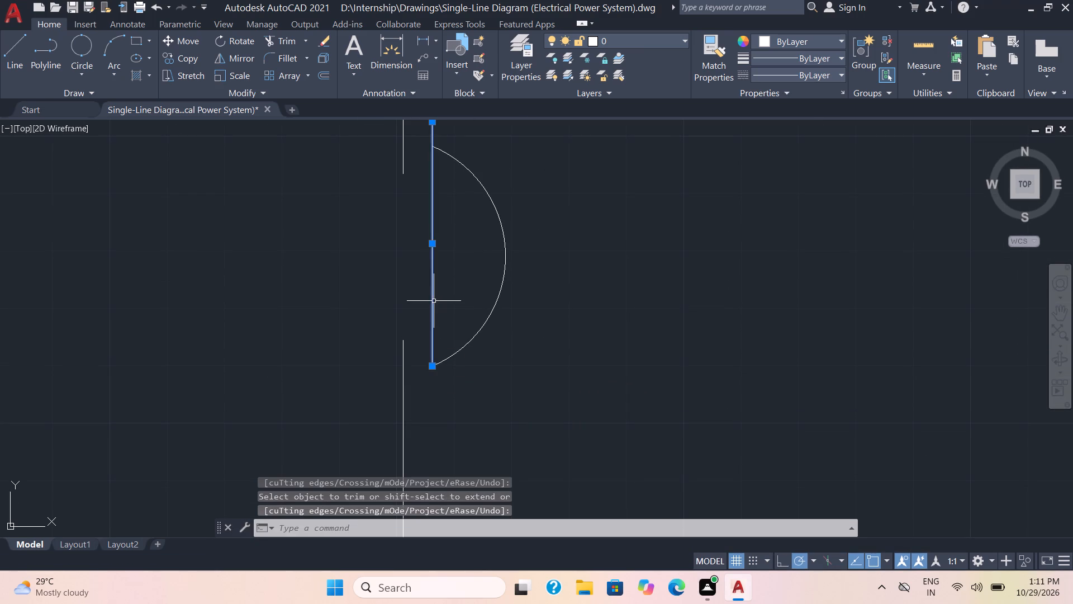
key(Delete)
scroll(550, 369, down, 3)
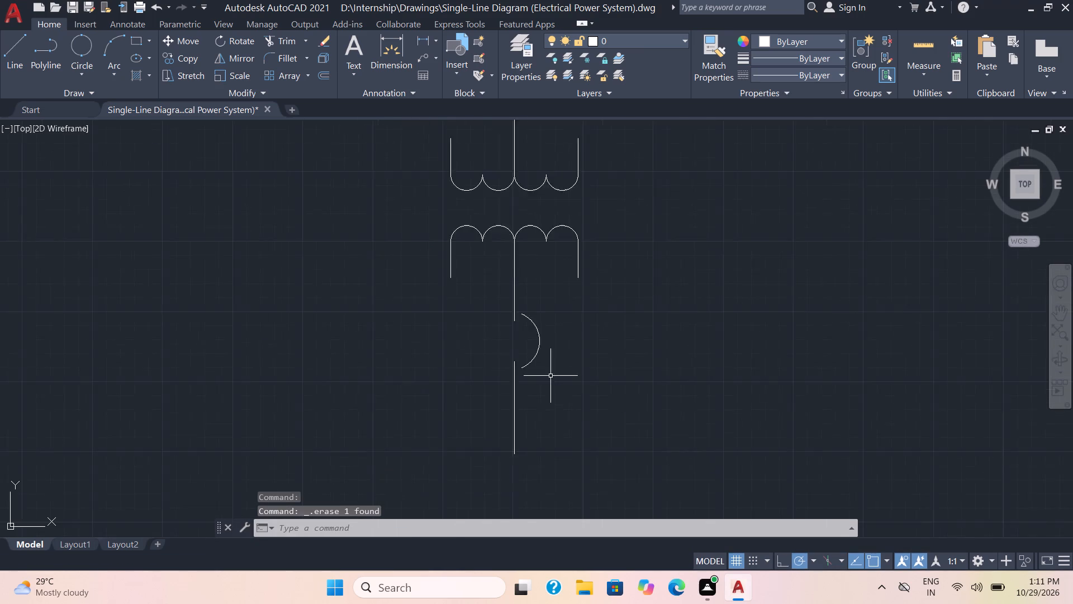
scroll(550, 385, down, 1)
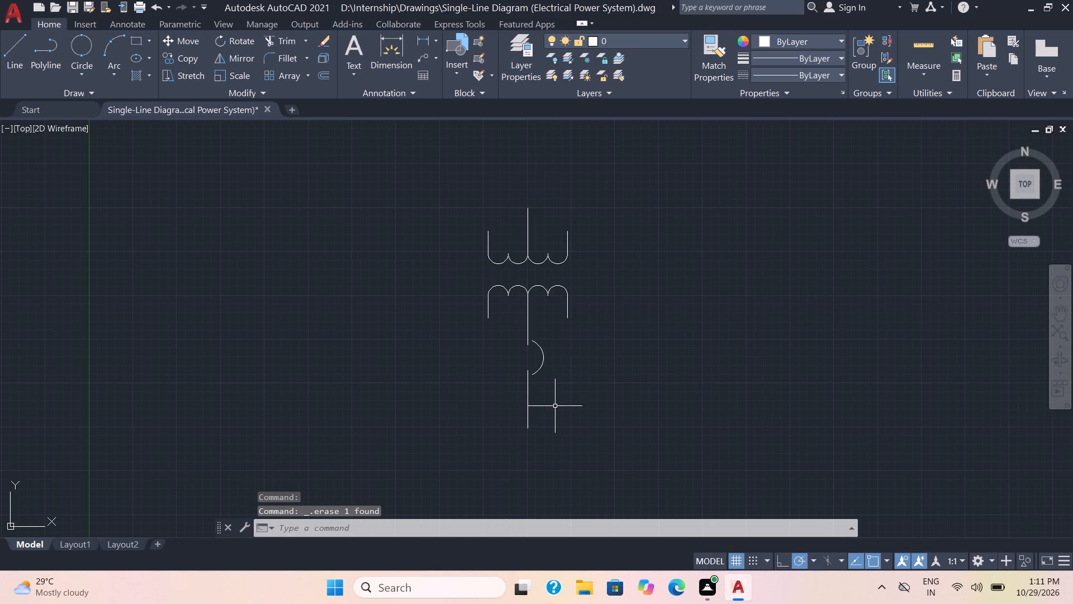
Set the current object colour to Red and the current lineweight to 0.30 mm.
click(827, 42)
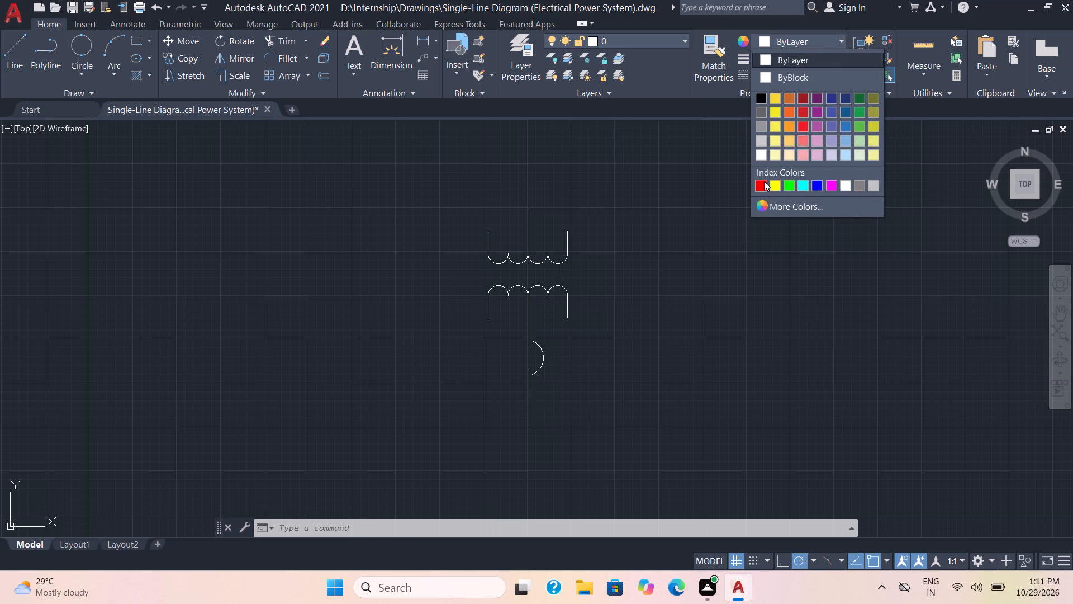
click(764, 181)
click(824, 69)
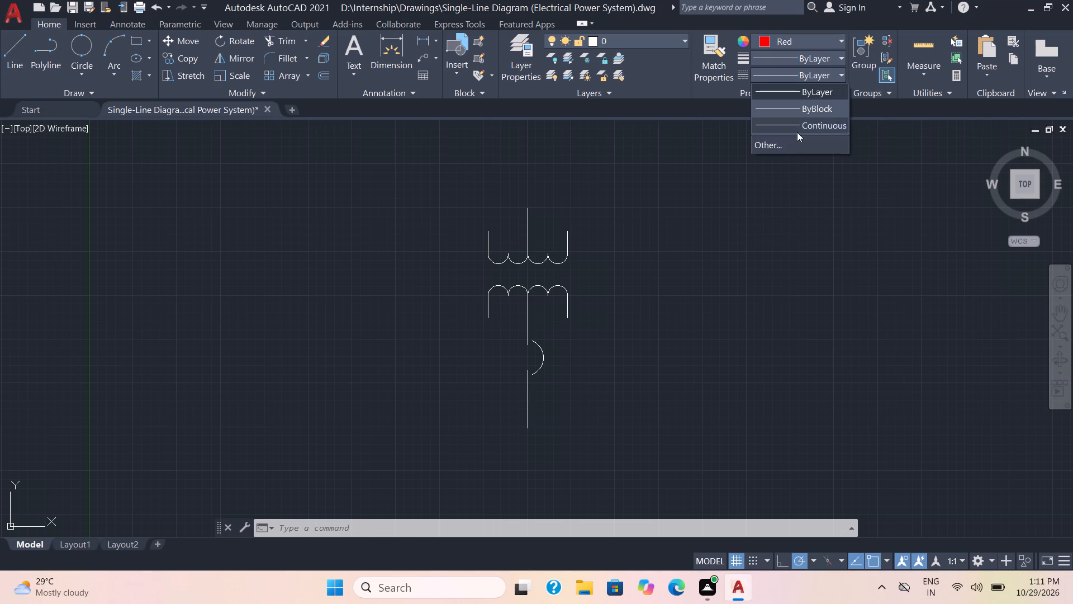
click(795, 143)
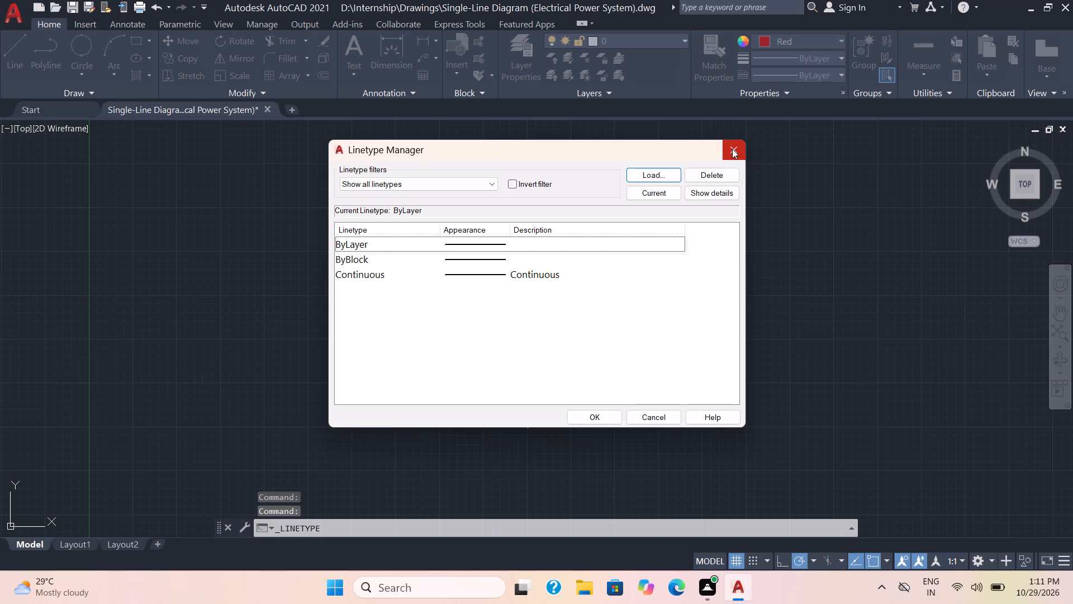
click(732, 149)
click(813, 58)
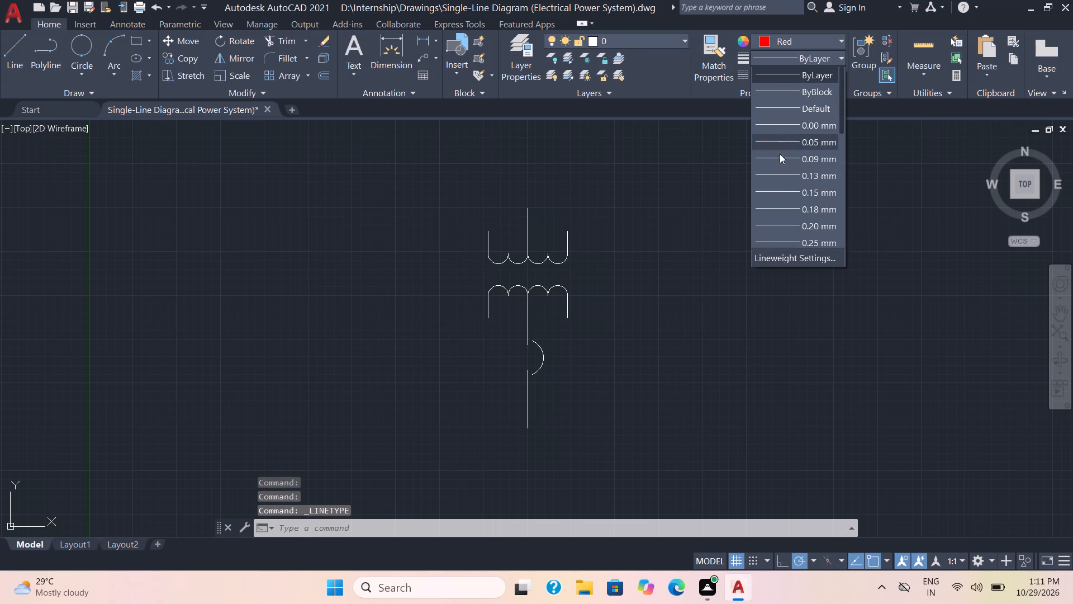
scroll(795, 196, down, 1)
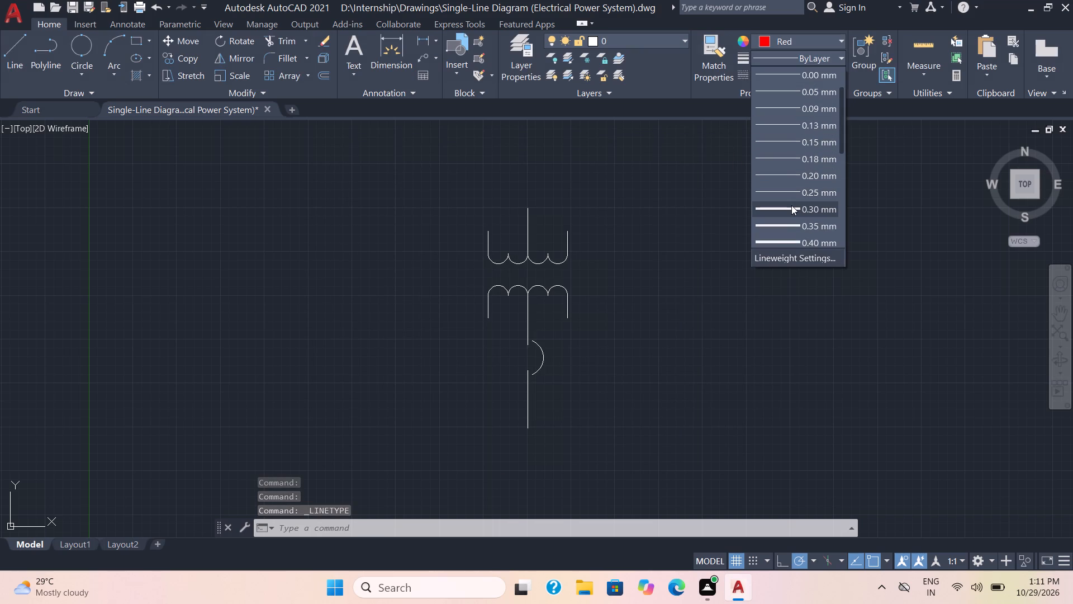
click(791, 206)
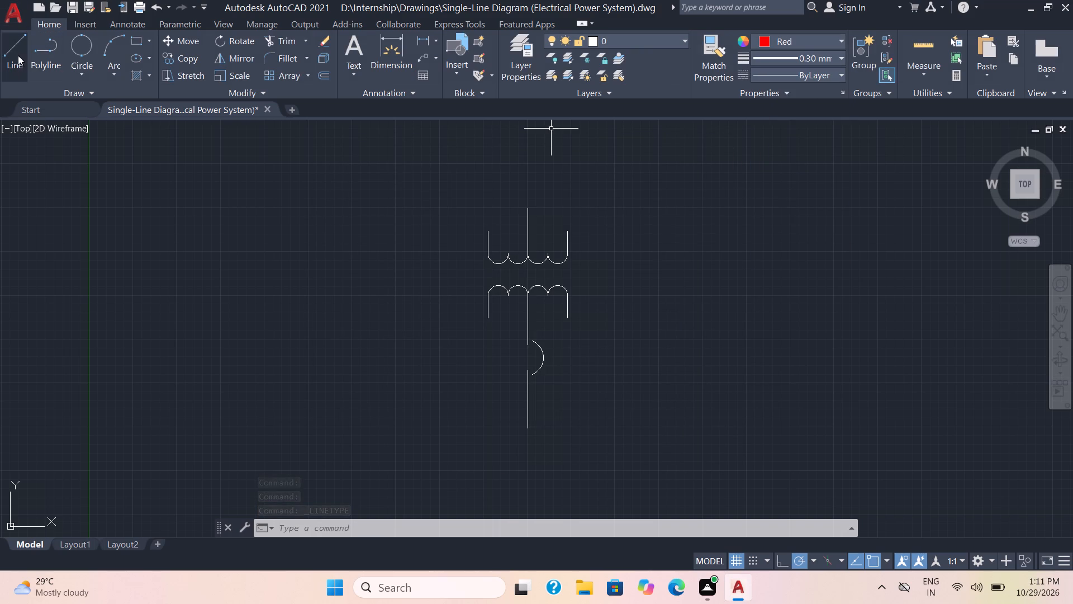
Draw a horizontal busbar line about 36 units long, level with the lower end of the breaker's bottom lead and crossing beneath it.
click(19, 52)
scroll(621, 421, down, 1)
middle_drag(621, 421, 621, 329)
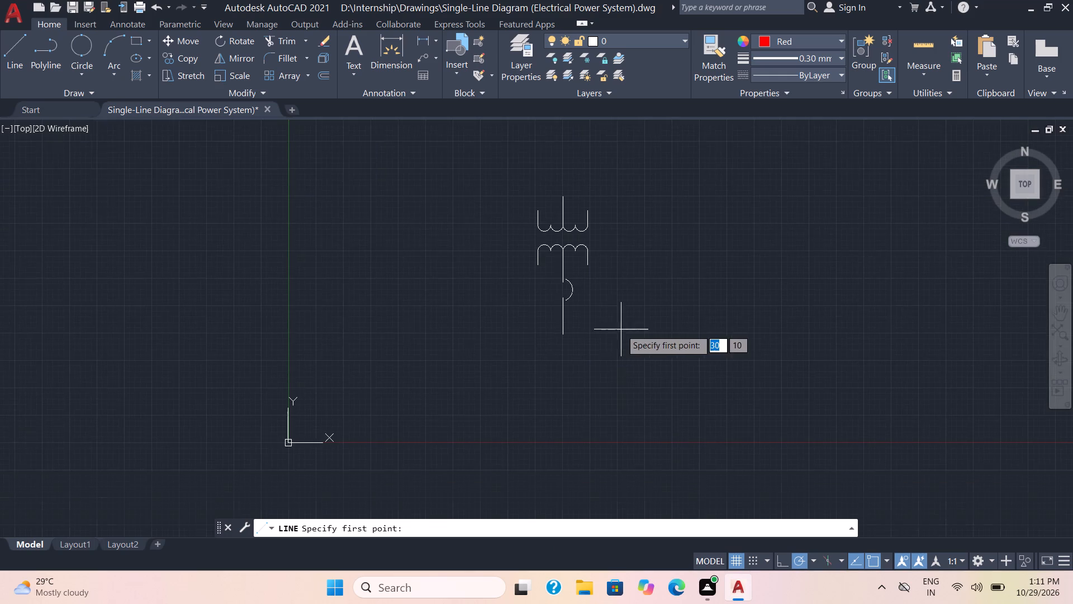
scroll(618, 336, up, 3)
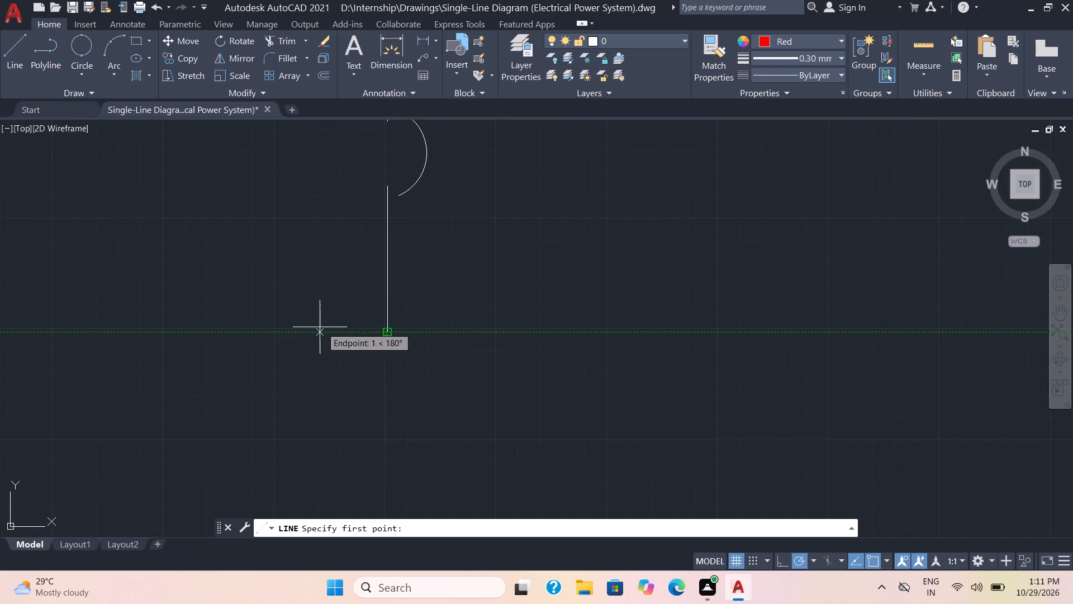
scroll(254, 320, down, 2)
scroll(308, 357, down, 1)
middle_drag(308, 357, 373, 348)
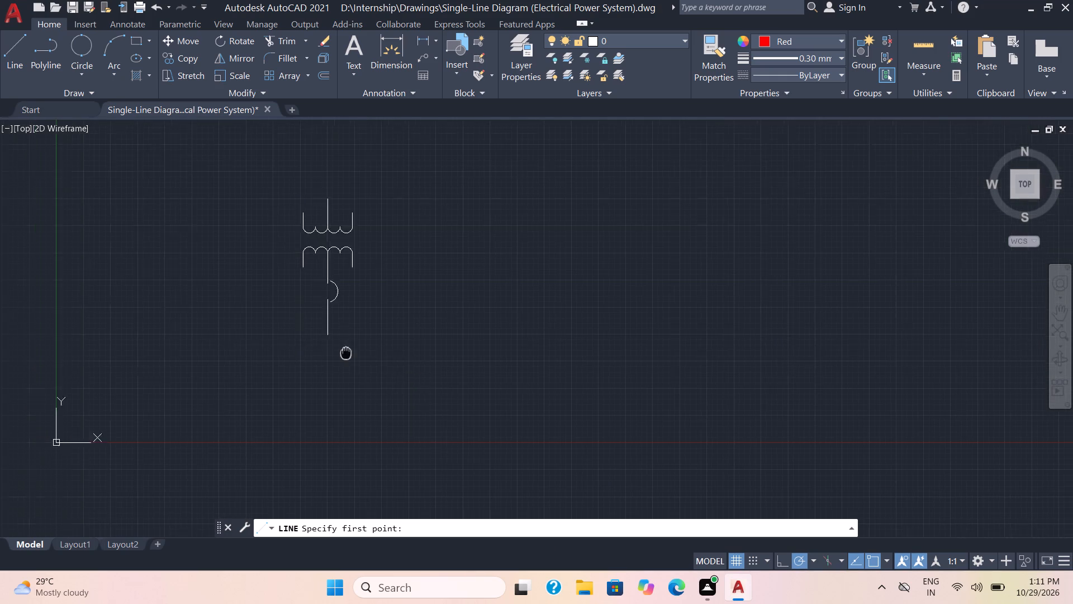
middle_drag(373, 348, 515, 328)
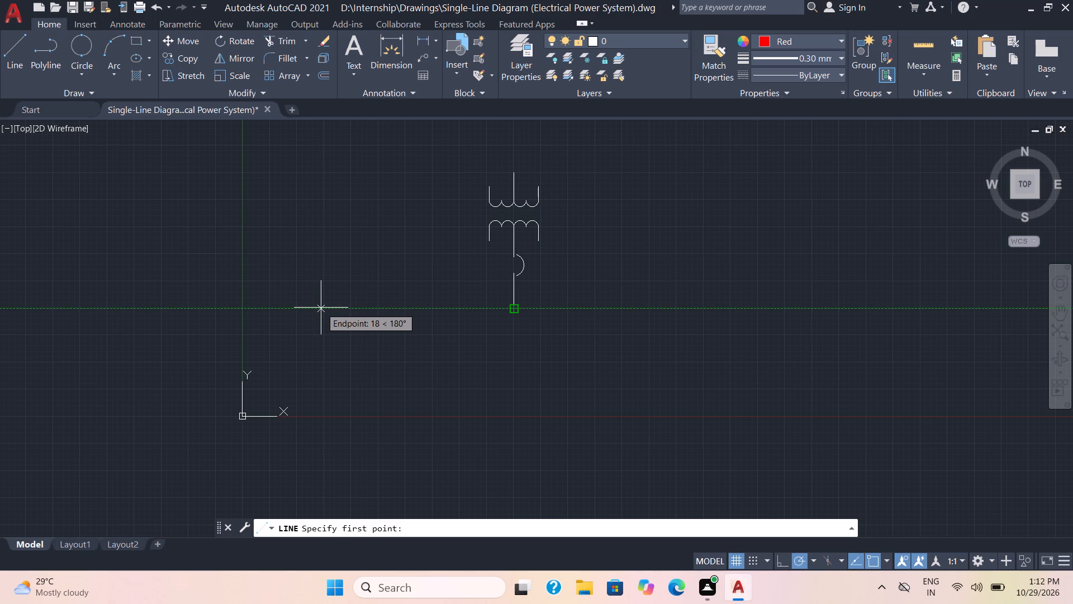
click(321, 308)
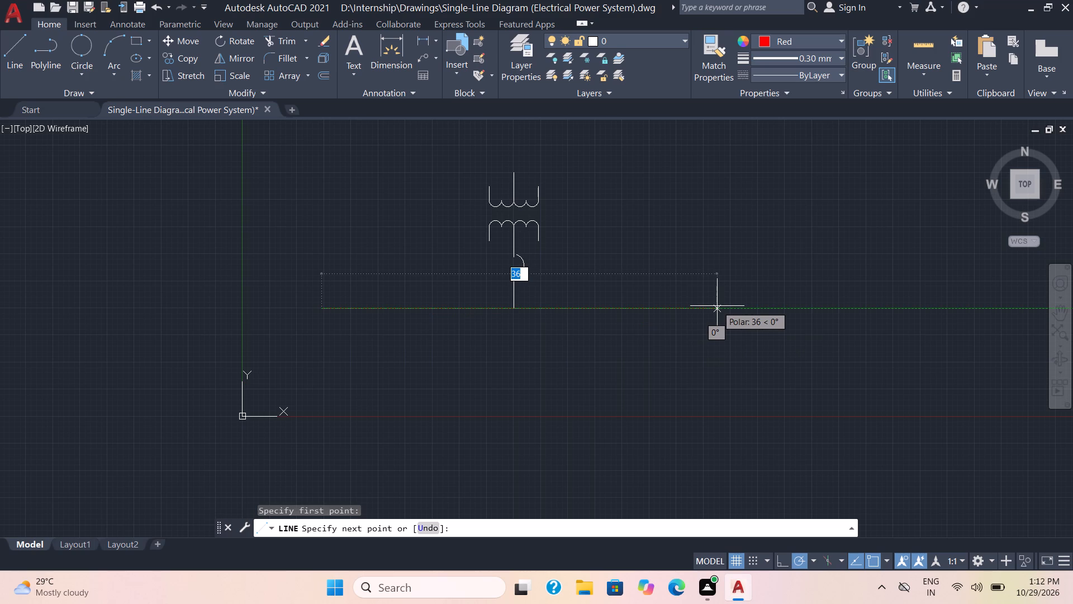
click(717, 306)
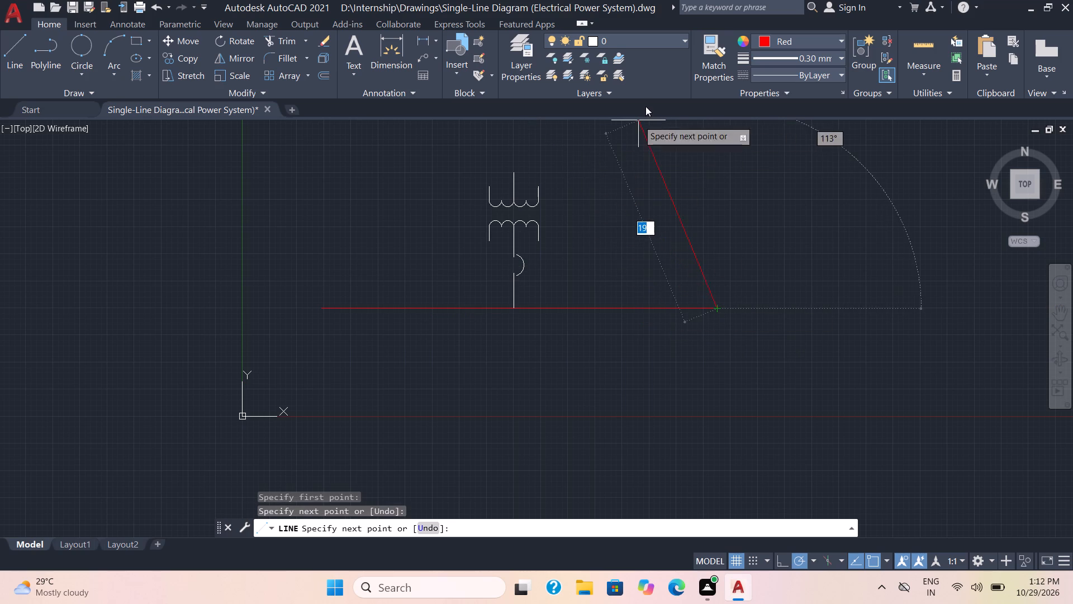
Set the current object colour back to ByLayer.
click(834, 41)
click(796, 56)
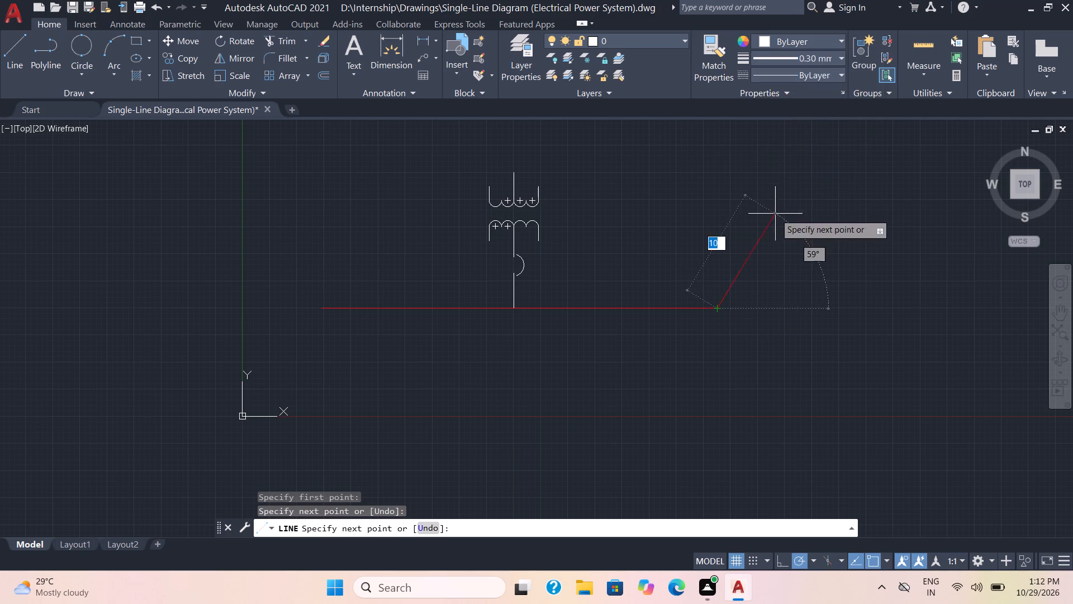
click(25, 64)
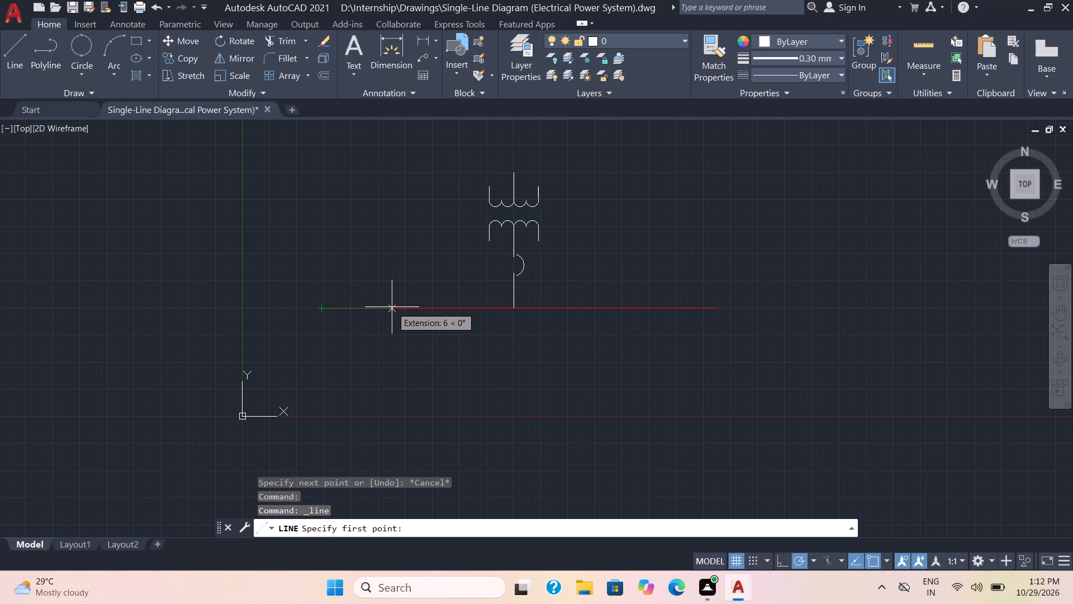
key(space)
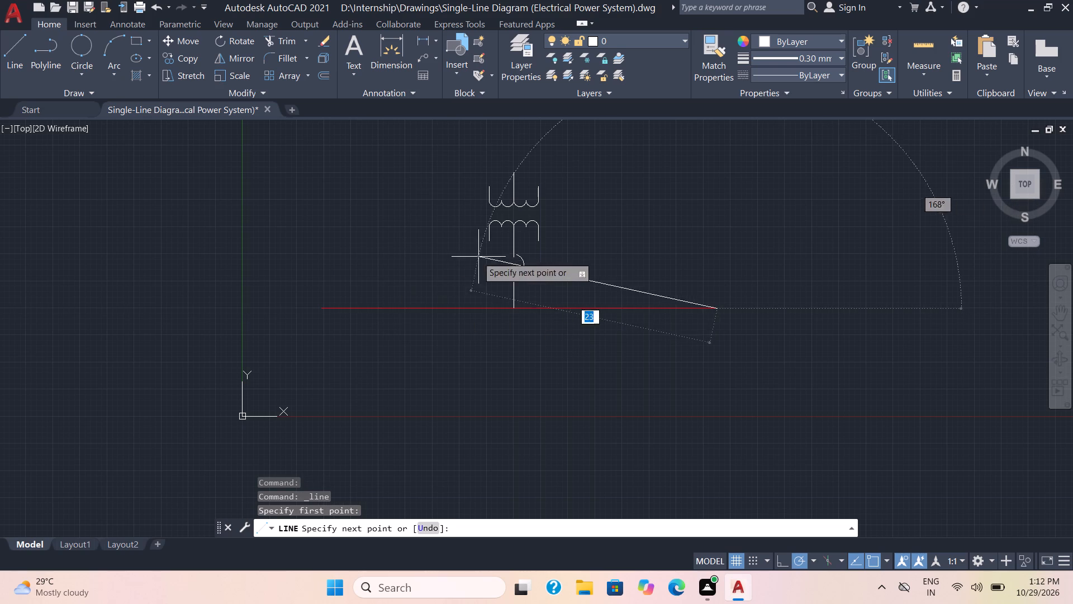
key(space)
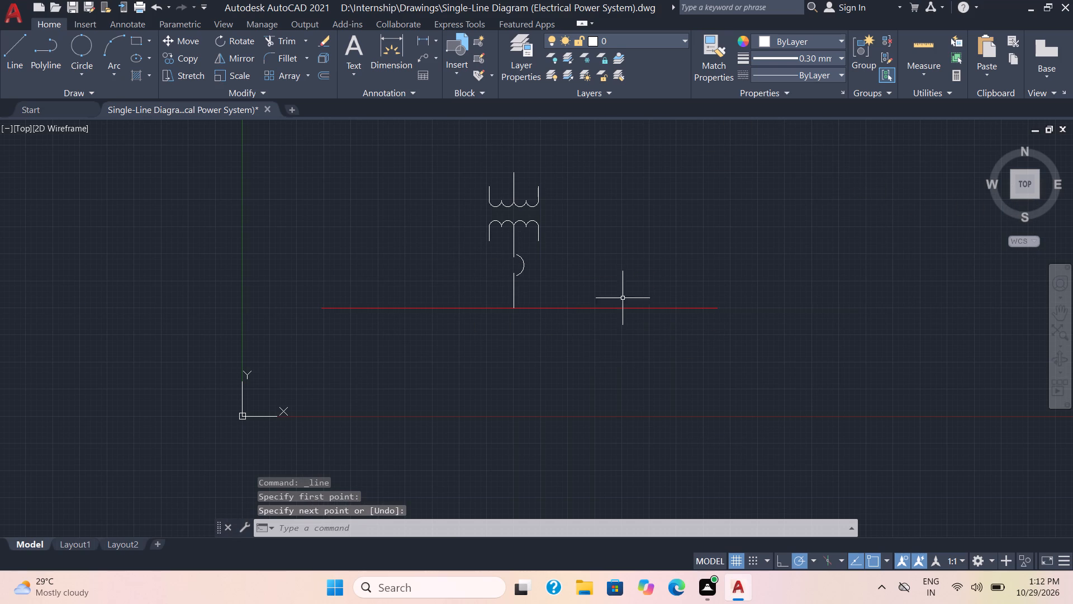
Copy the breaker arc with its two vertical leads to hang below the red busbar, about 4 units from the busbar's left end.
click(547, 290)
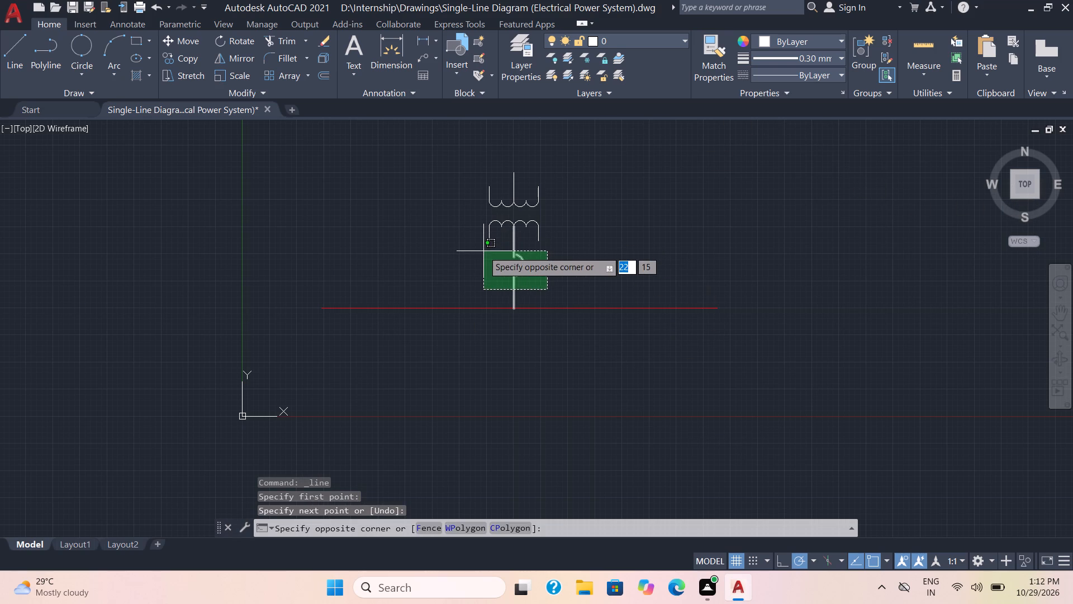
click(483, 251)
click(180, 63)
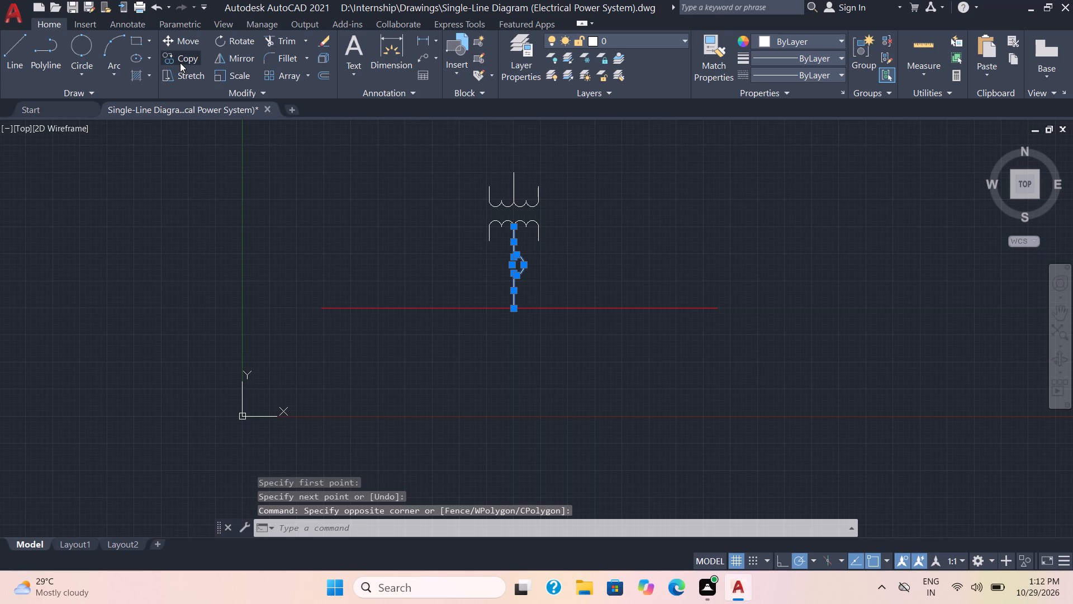
scroll(513, 220, up, 3)
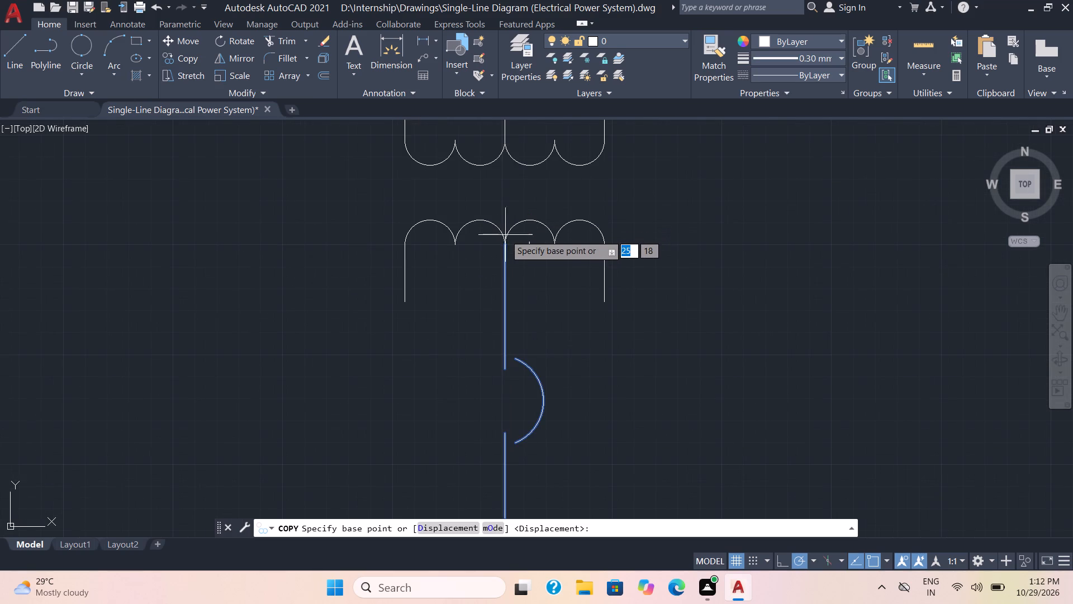
click(502, 242)
scroll(416, 364, down, 3)
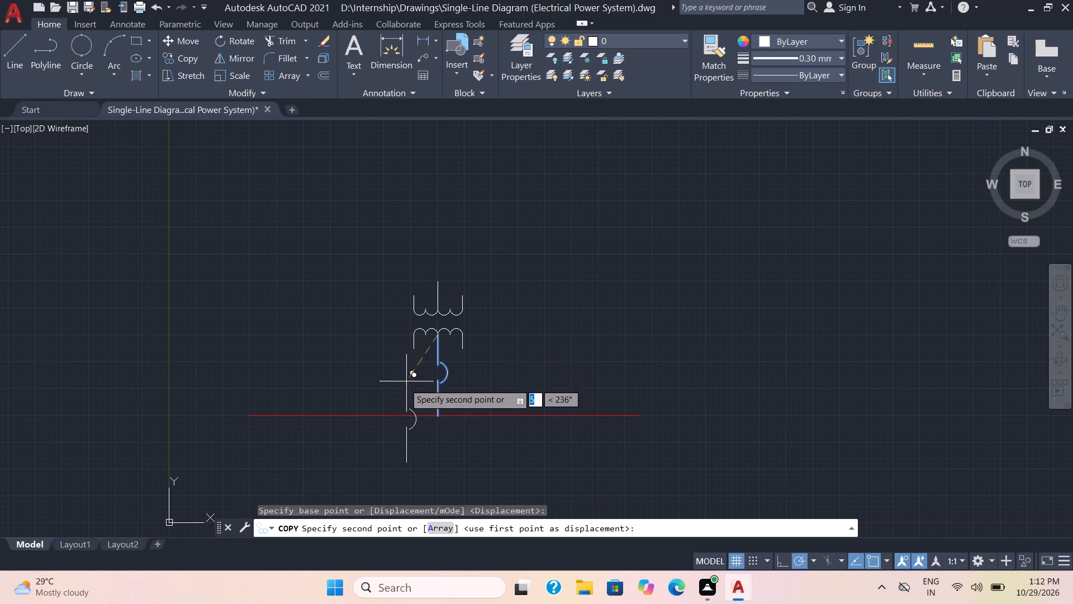
middle_drag(319, 414, 357, 310)
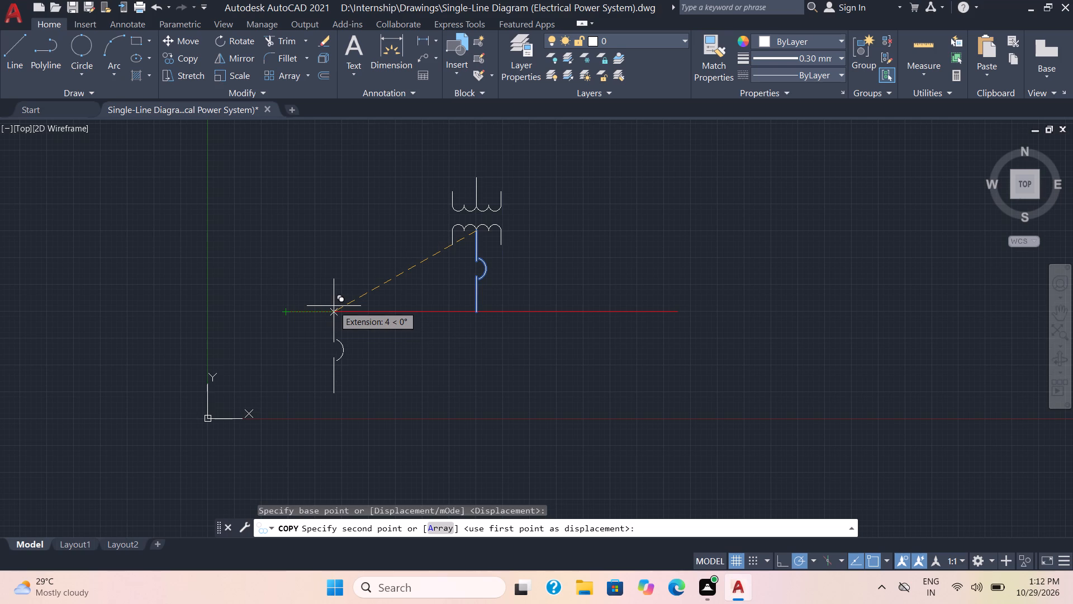
click(334, 306)
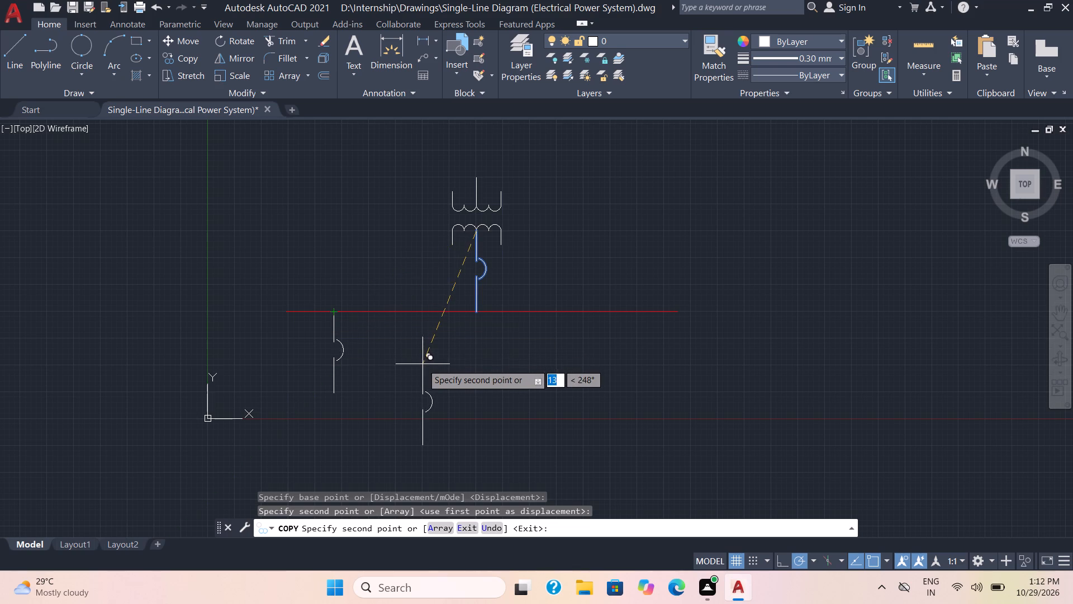
key(space)
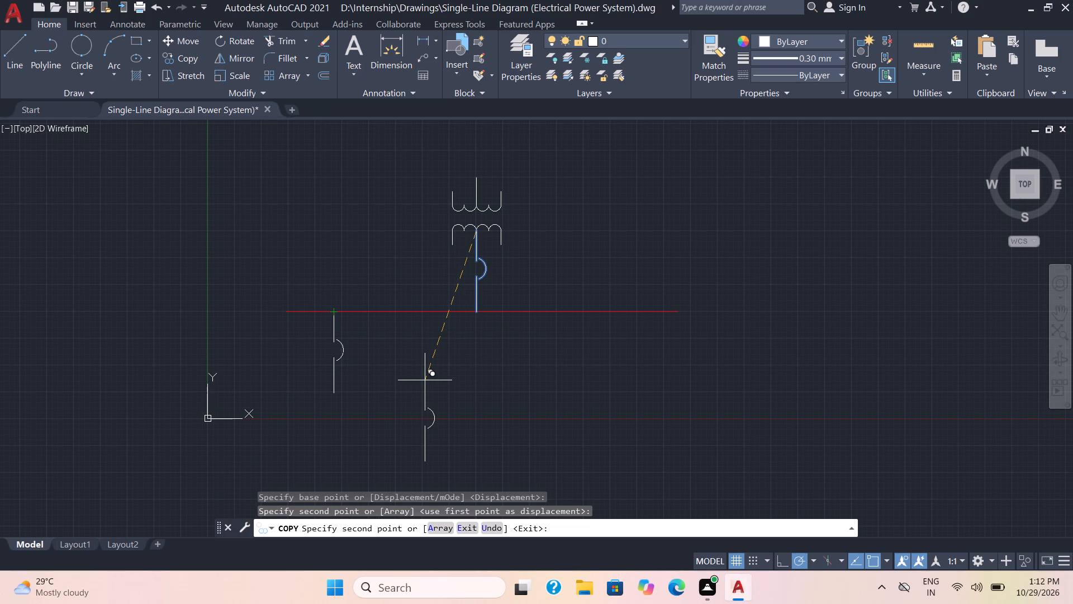
Copy both transformer windings with their side leads and lower centre lead onto the lower end of the copied breaker's bottom lead.
click(510, 253)
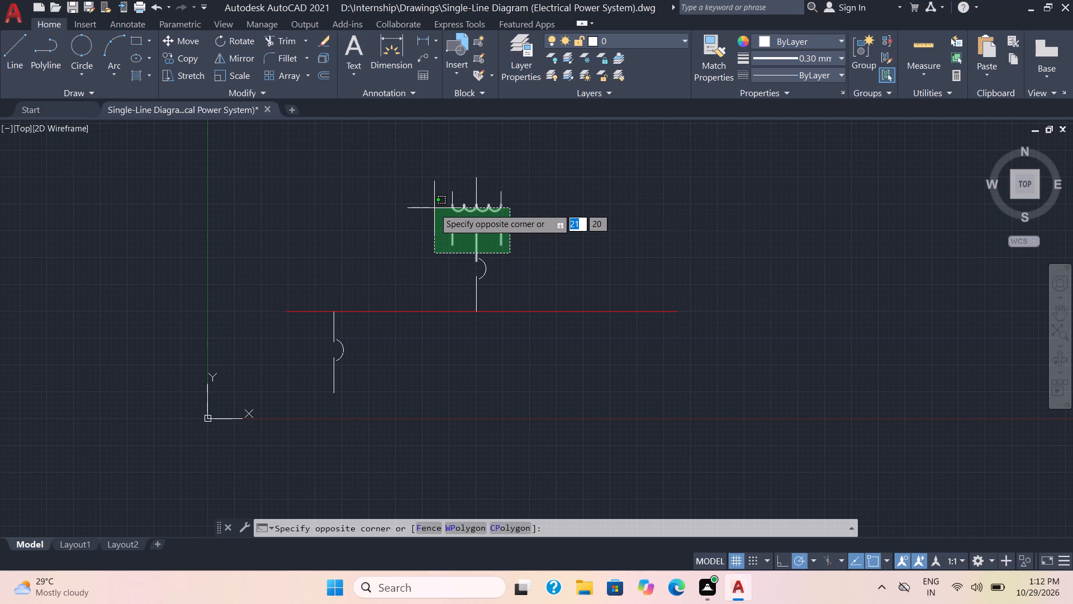
click(434, 208)
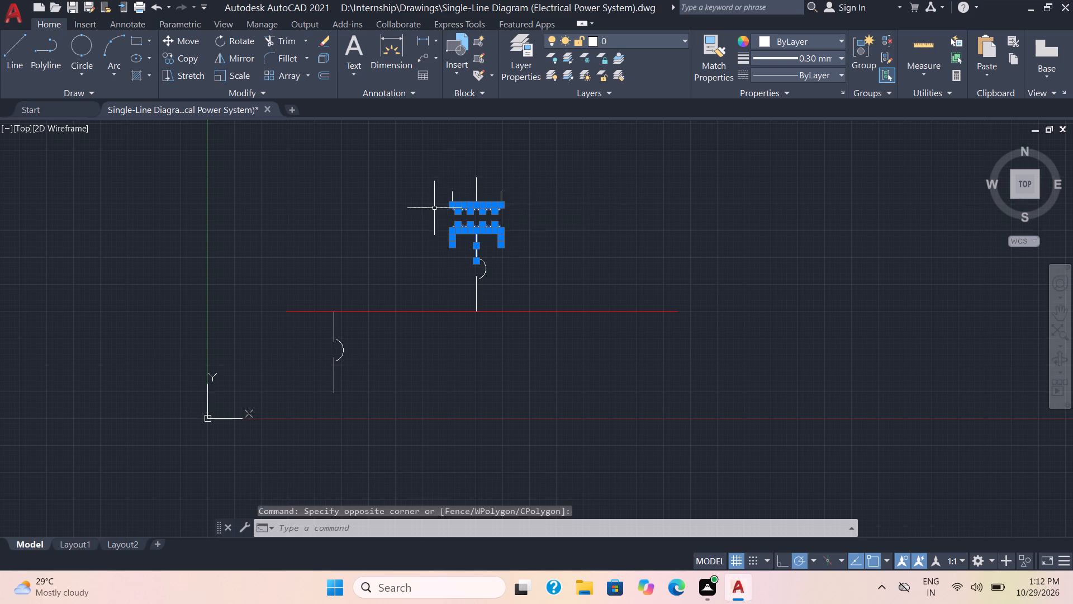
click(502, 199)
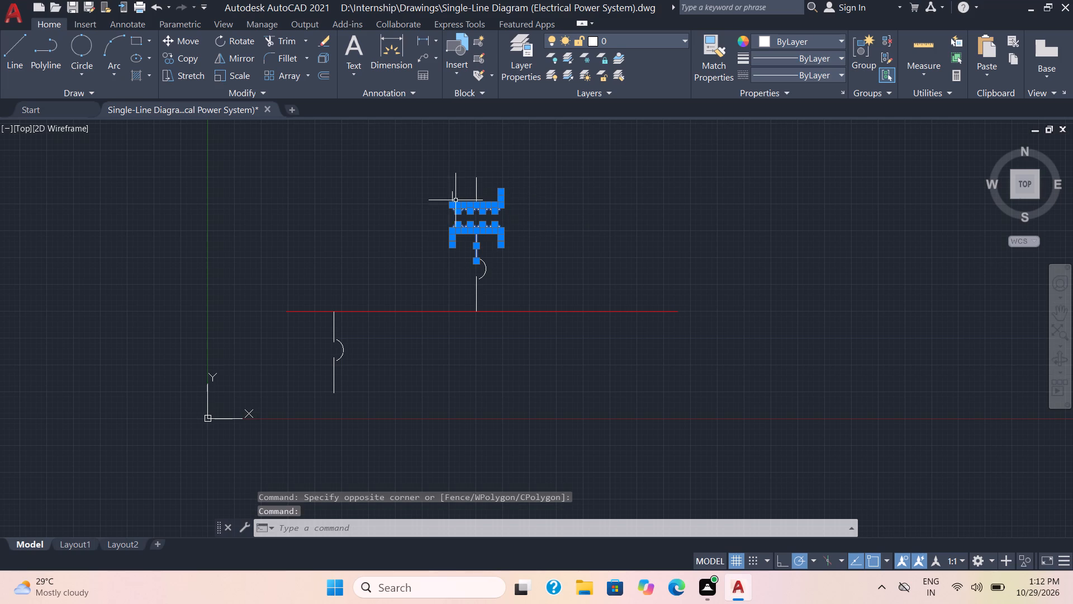
click(452, 199)
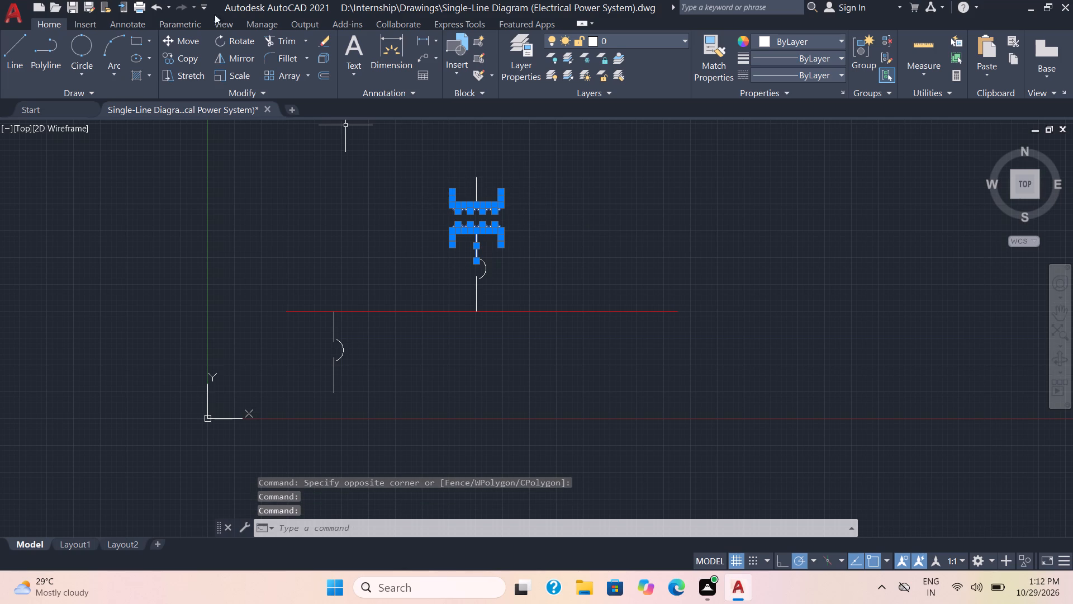
click(184, 56)
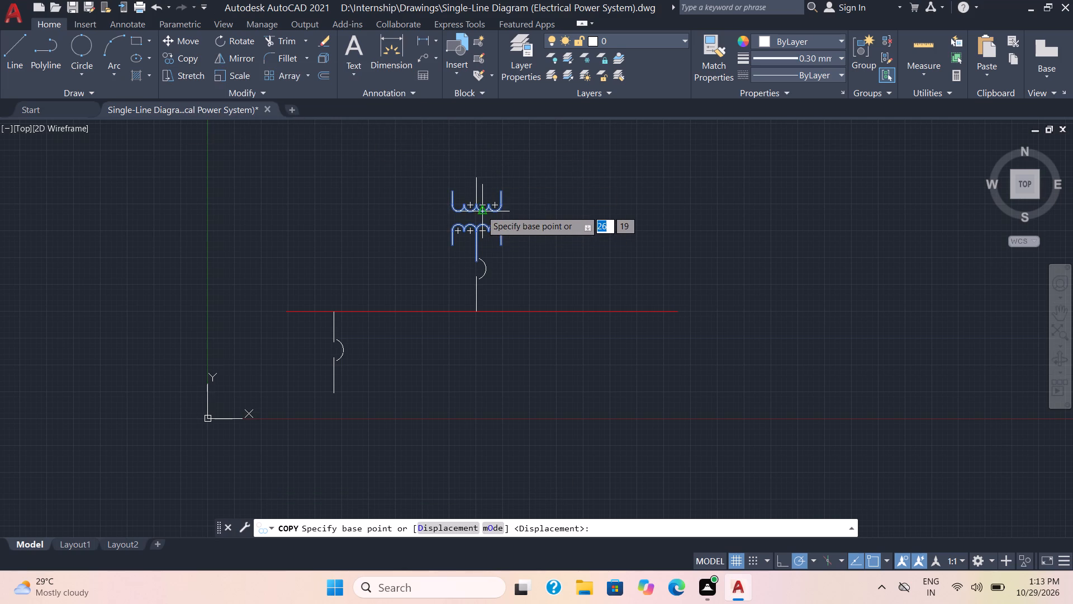
scroll(471, 209, up, 2)
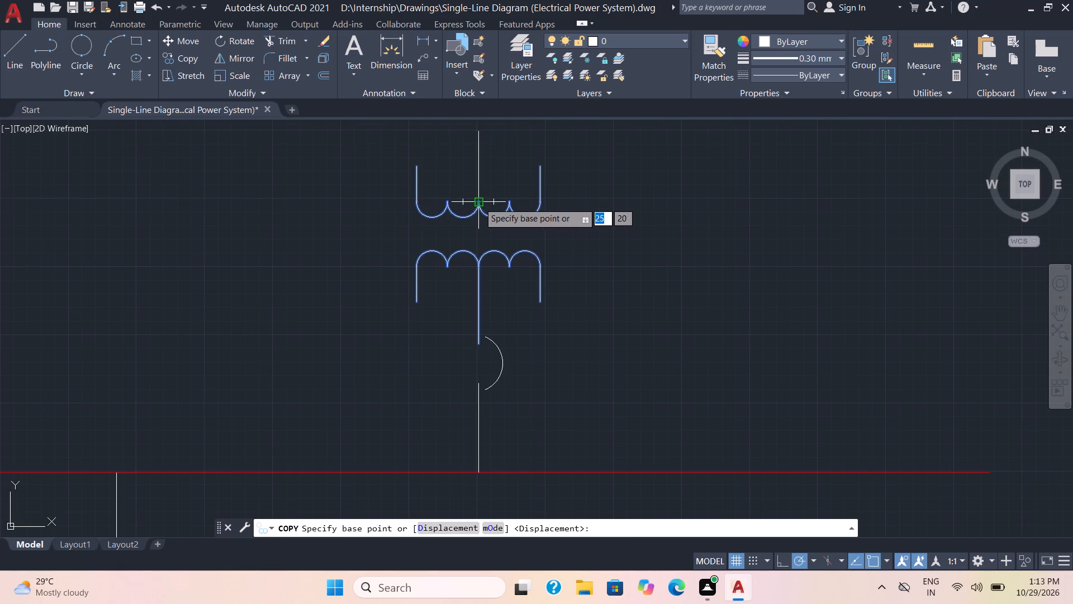
click(479, 202)
scroll(286, 364, down, 4)
middle_drag(272, 395, 365, 255)
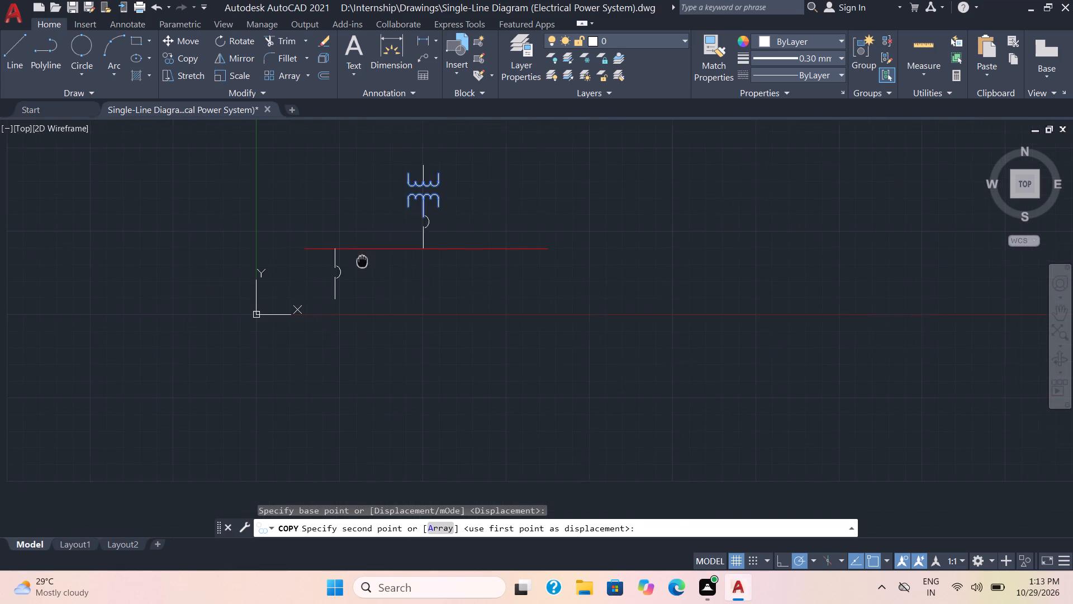
middle_drag(365, 255, 393, 201)
scroll(384, 267, up, 3)
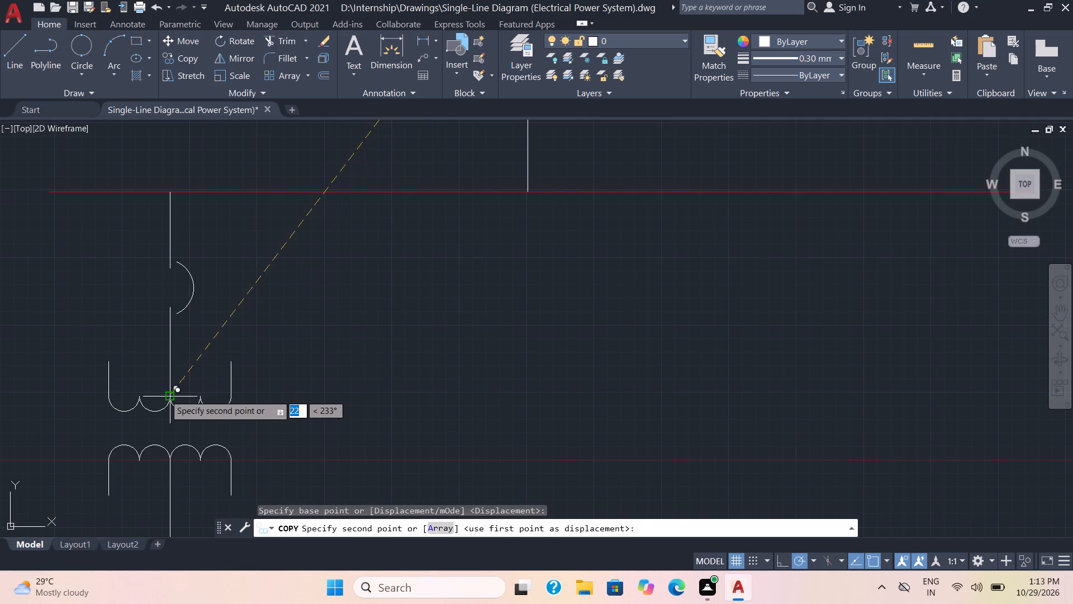
click(169, 394)
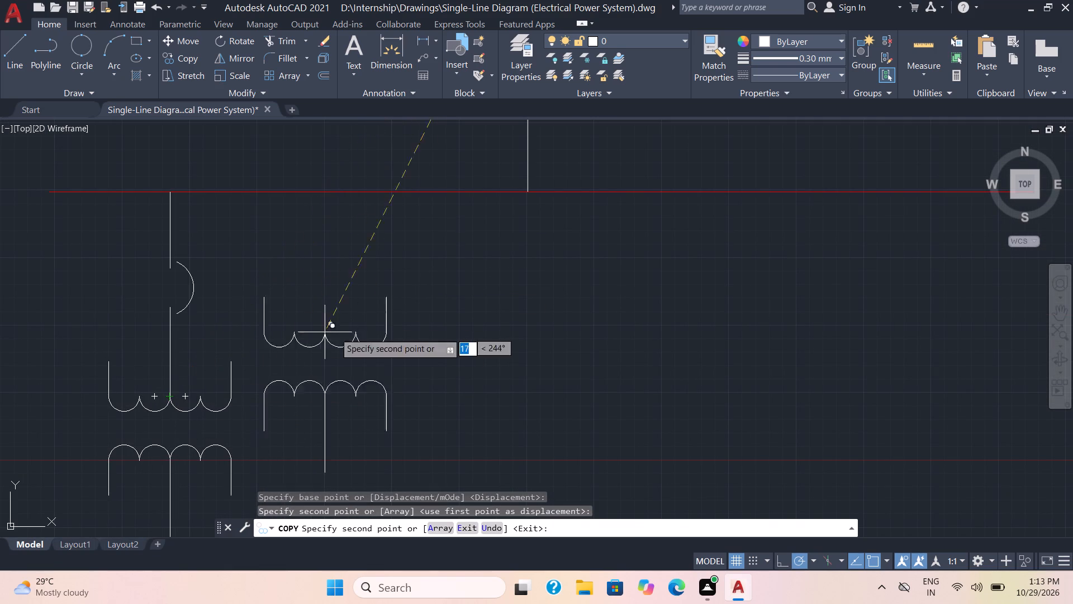
key(space)
Move the entire diagram, both transformer-breaker branches and the red busbar, about 28 units up and to the right at about 68°.
scroll(447, 412, down, 2)
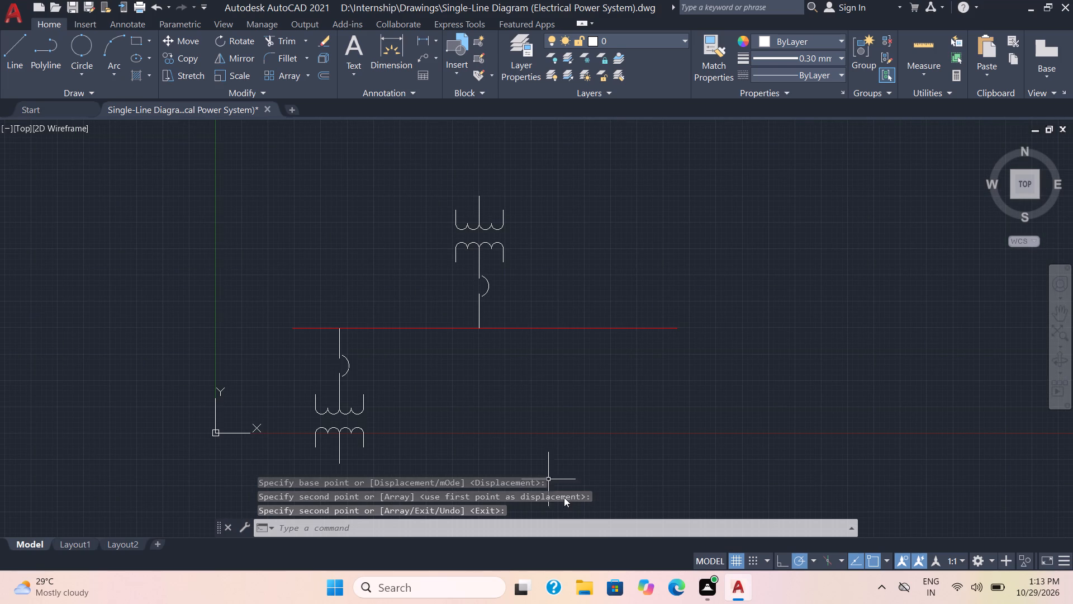
click(744, 464)
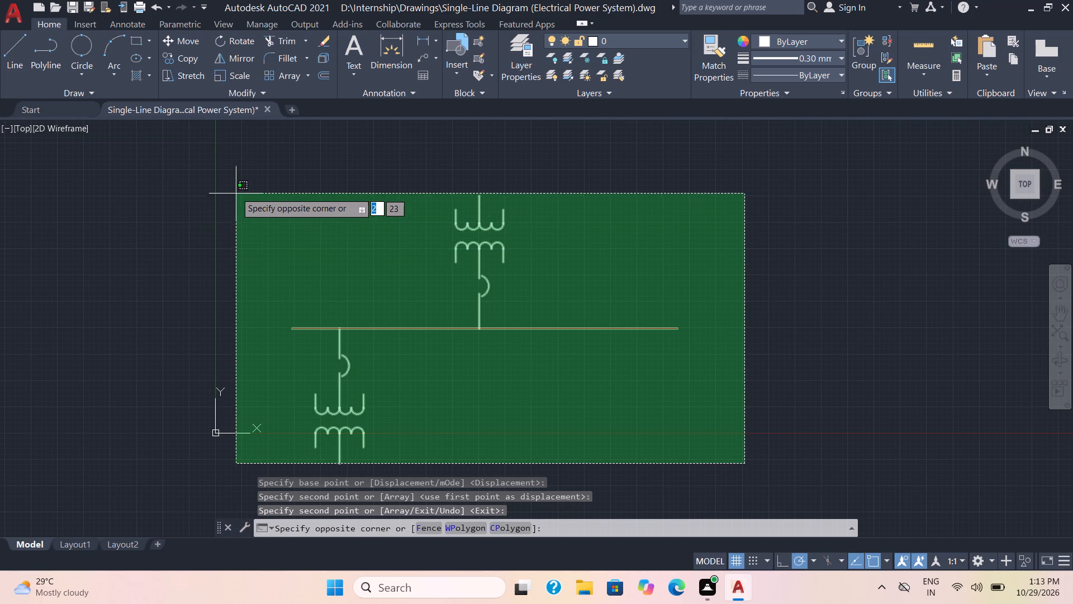
click(243, 179)
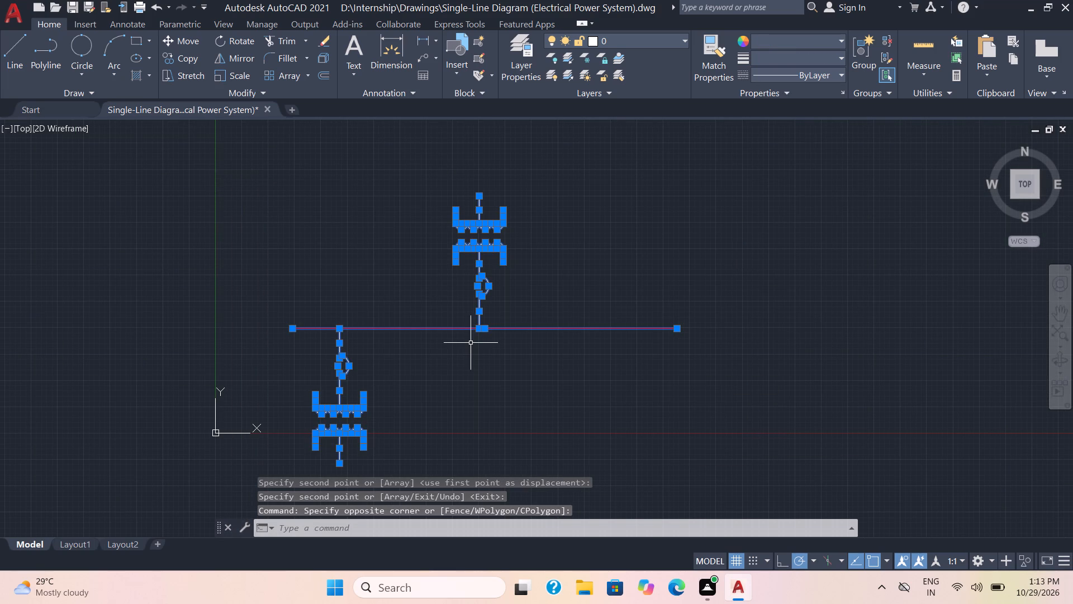
key(m)
key(Return)
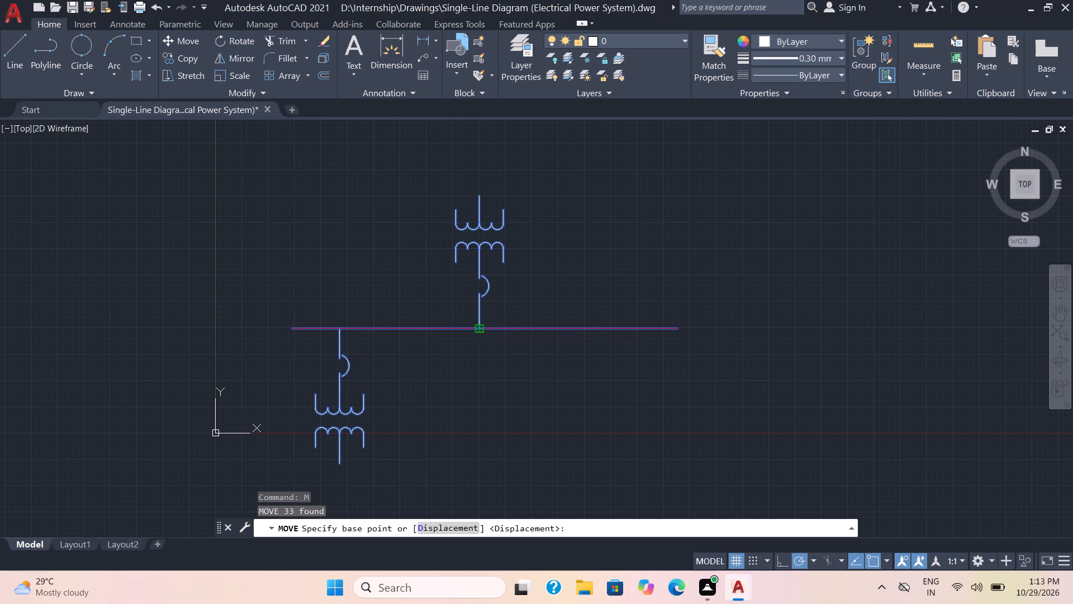
click(477, 330)
scroll(579, 258, down, 3)
middle_drag(592, 249, 330, 403)
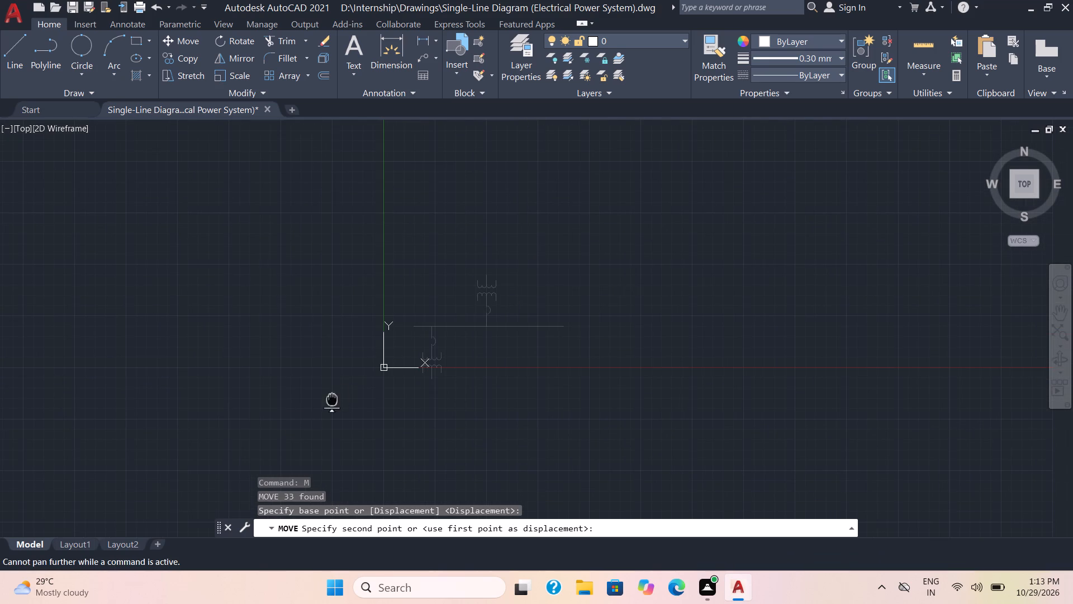
middle_drag(330, 403, 248, 447)
middle_drag(645, 218, 306, 423)
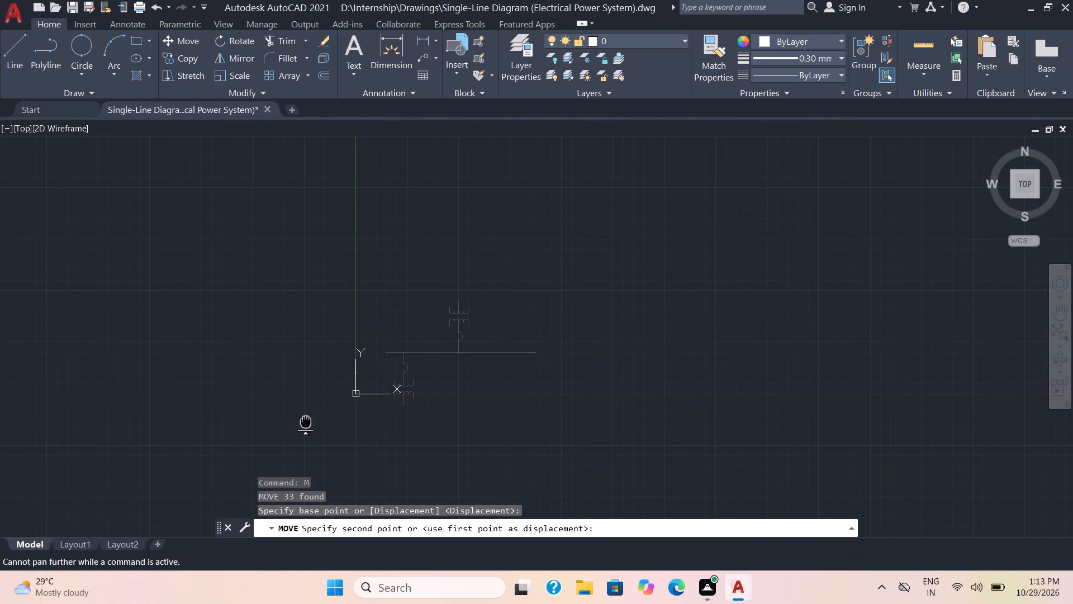
middle_drag(306, 423, 306, 419)
middle_drag(621, 185, 290, 428)
scroll(498, 283, down, 1)
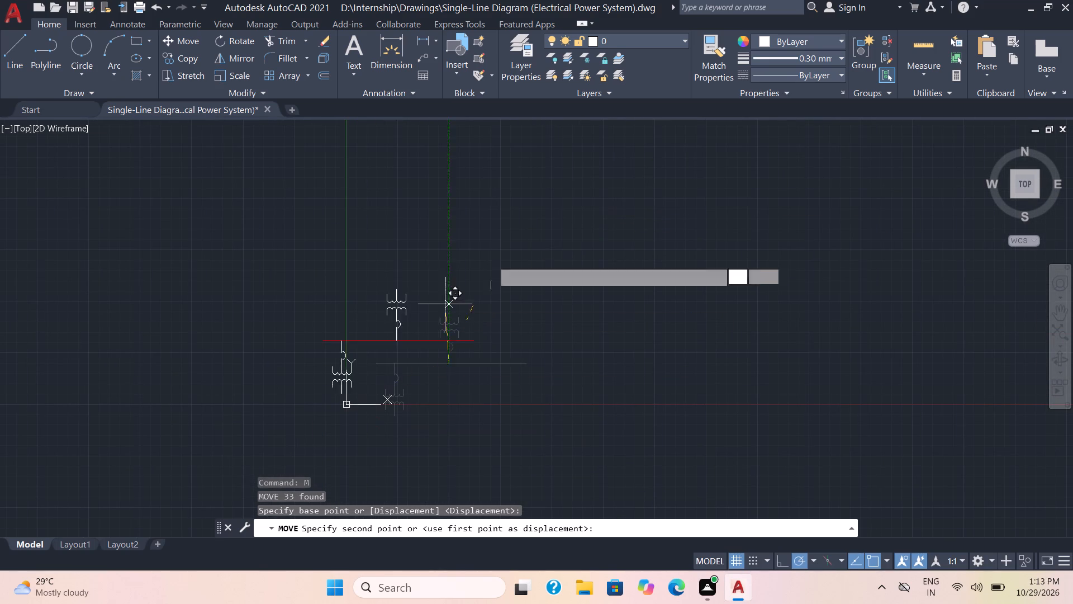
middle_drag(662, 178, 132, 388)
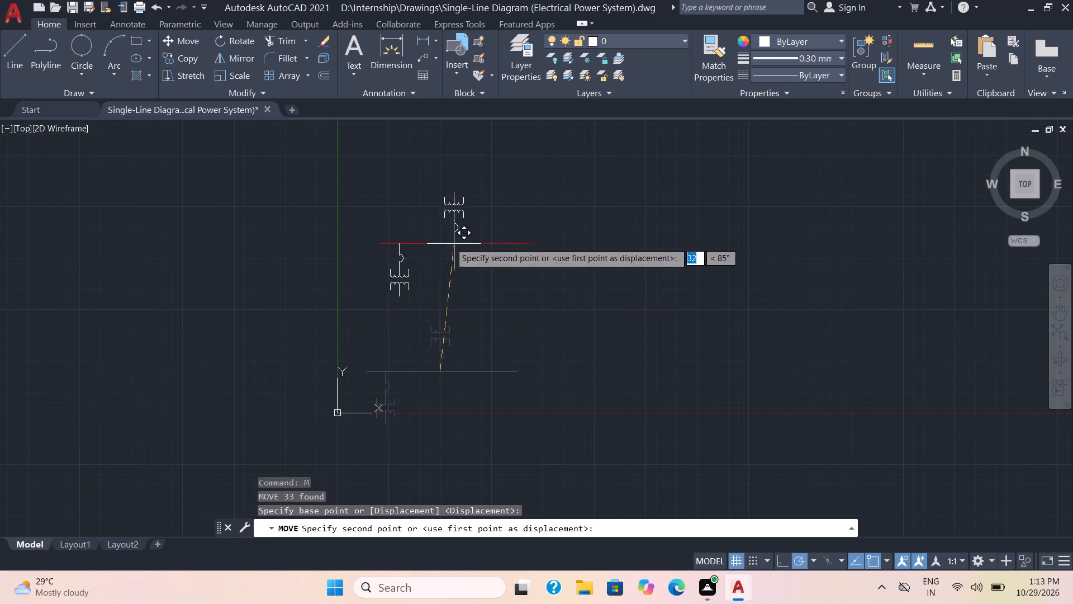
middle_drag(556, 226, 459, 268)
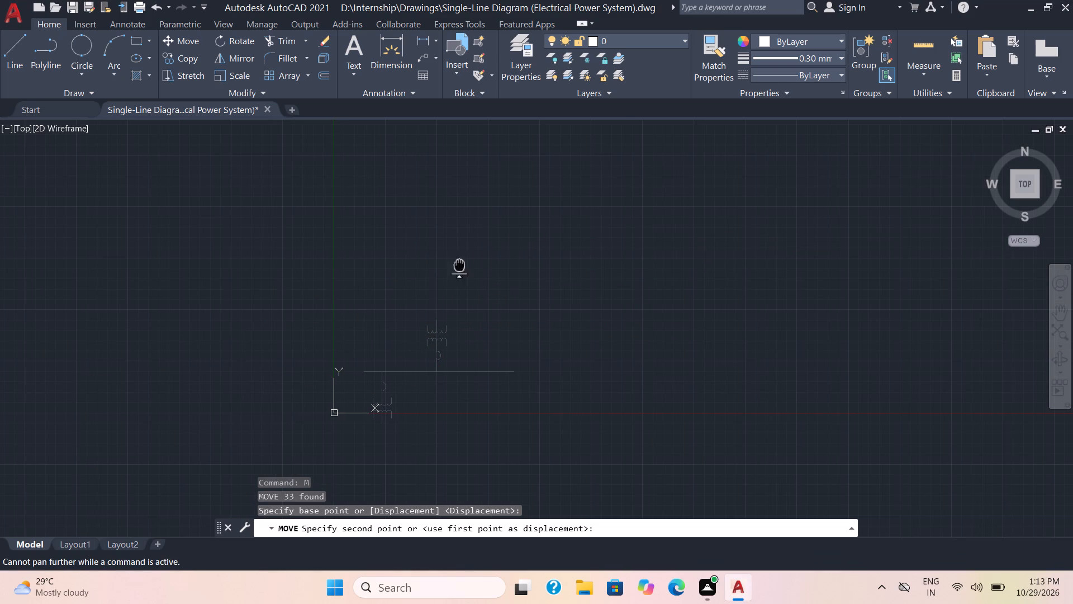
middle_drag(459, 268, 317, 304)
middle_drag(691, 197, 687, 199)
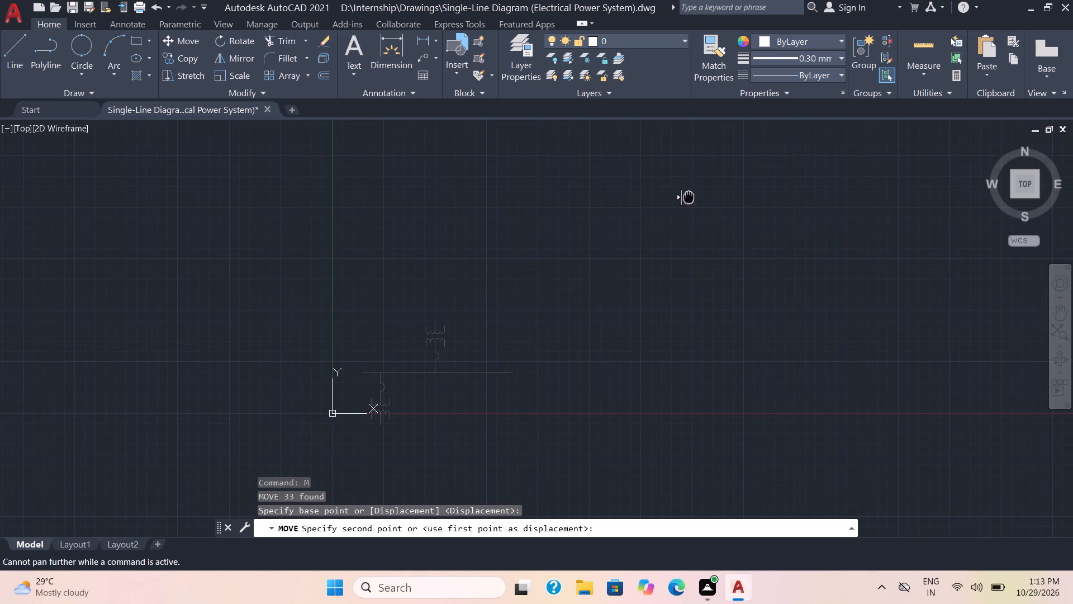
middle_drag(687, 199, 493, 258)
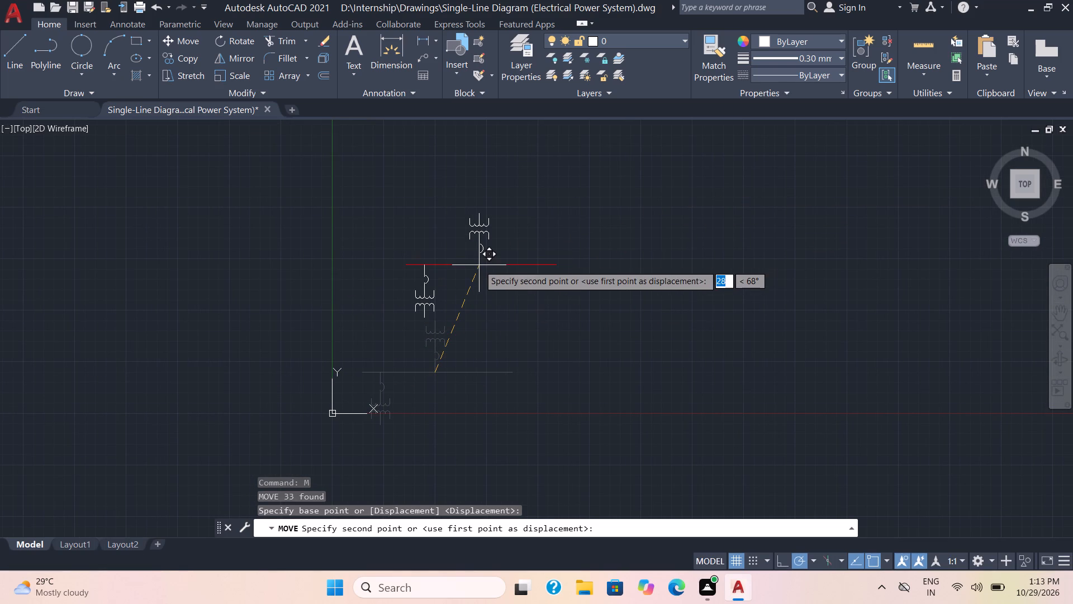
click(479, 265)
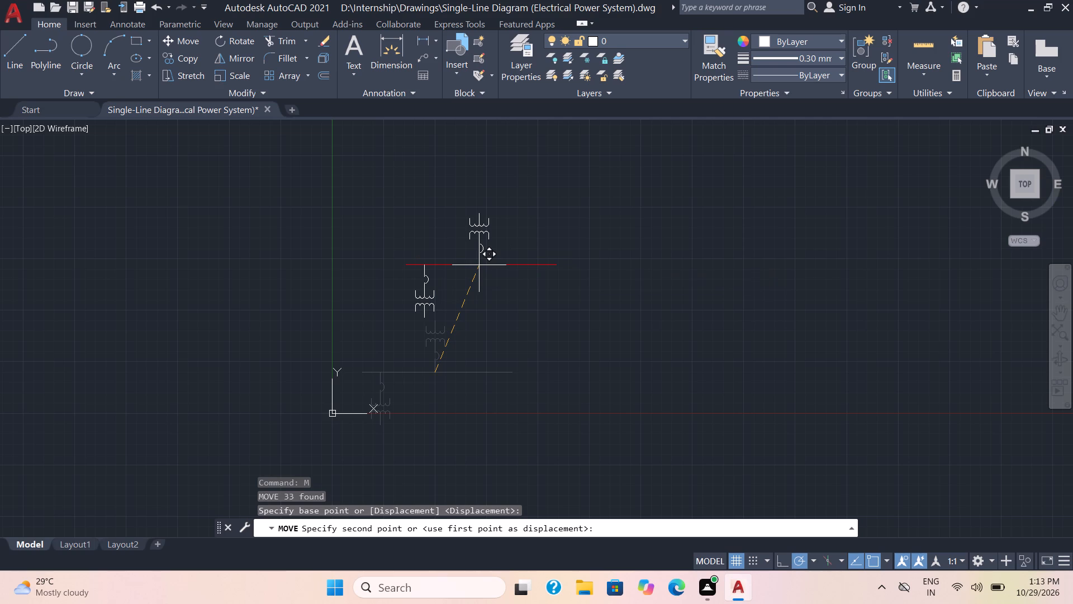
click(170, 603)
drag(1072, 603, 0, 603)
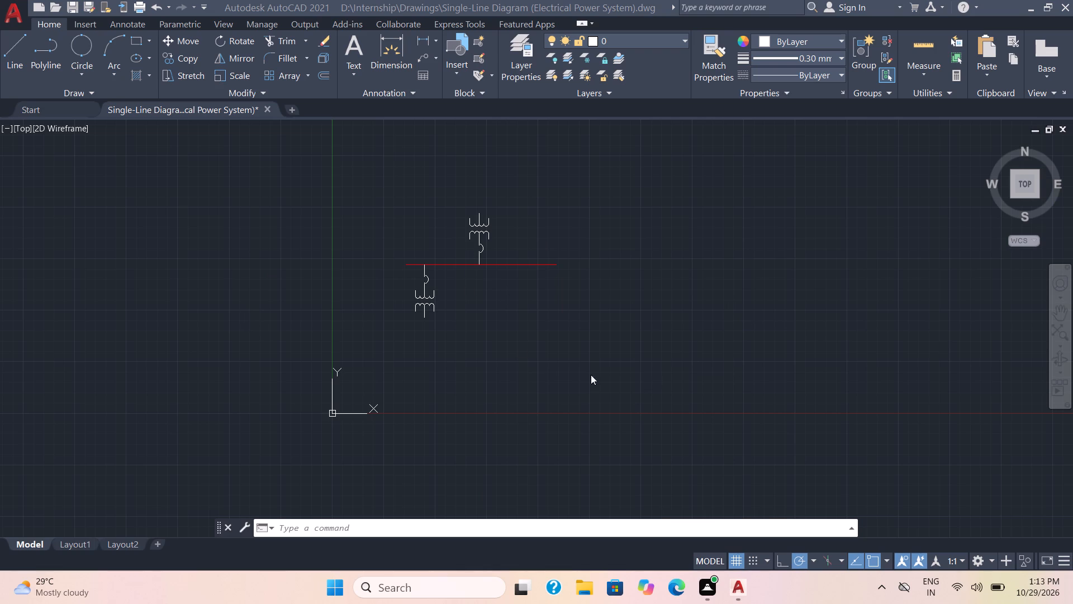
Move the whole diagram again, about 48 units up and to the right at about 34°, using the busbar's upper-branch junction as base point.
middle_click(622, 338)
scroll(500, 309, up, 1)
middle_click(614, 341)
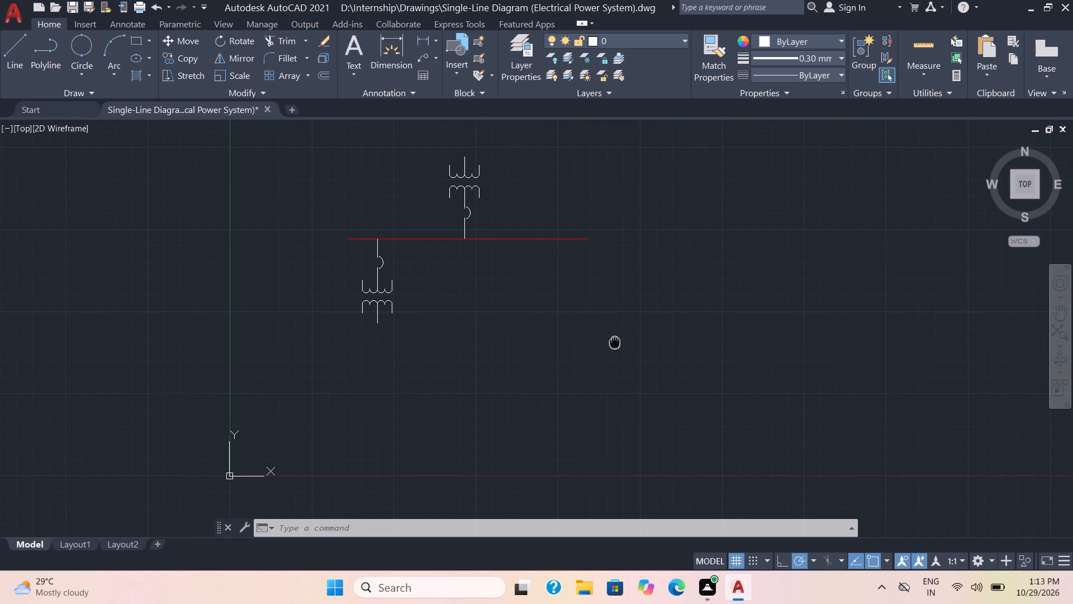
drag(616, 341, 514, 249)
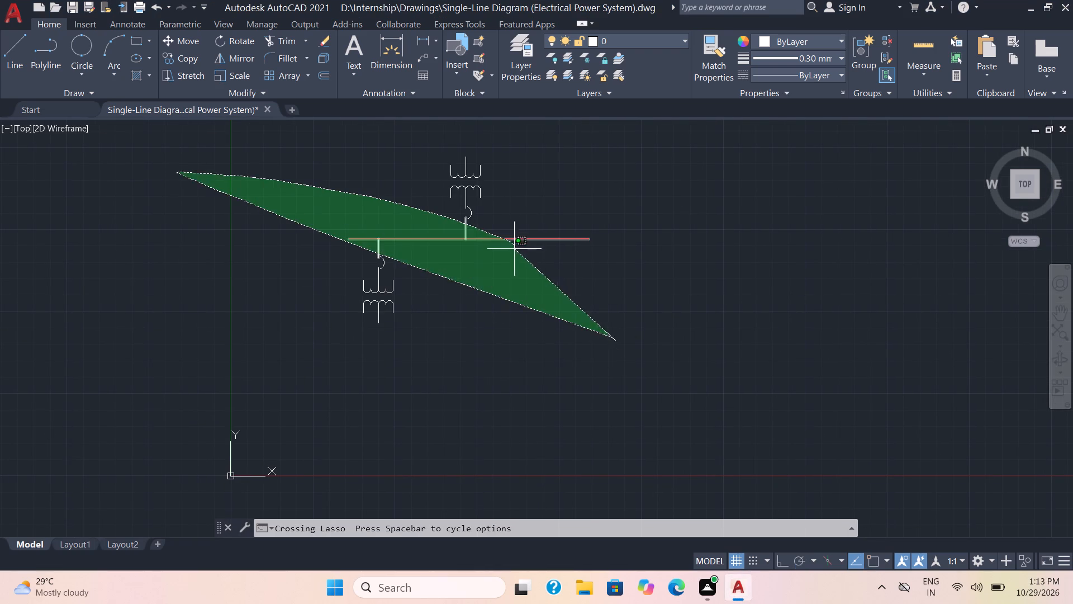
drag(514, 249, 550, 237)
click(623, 334)
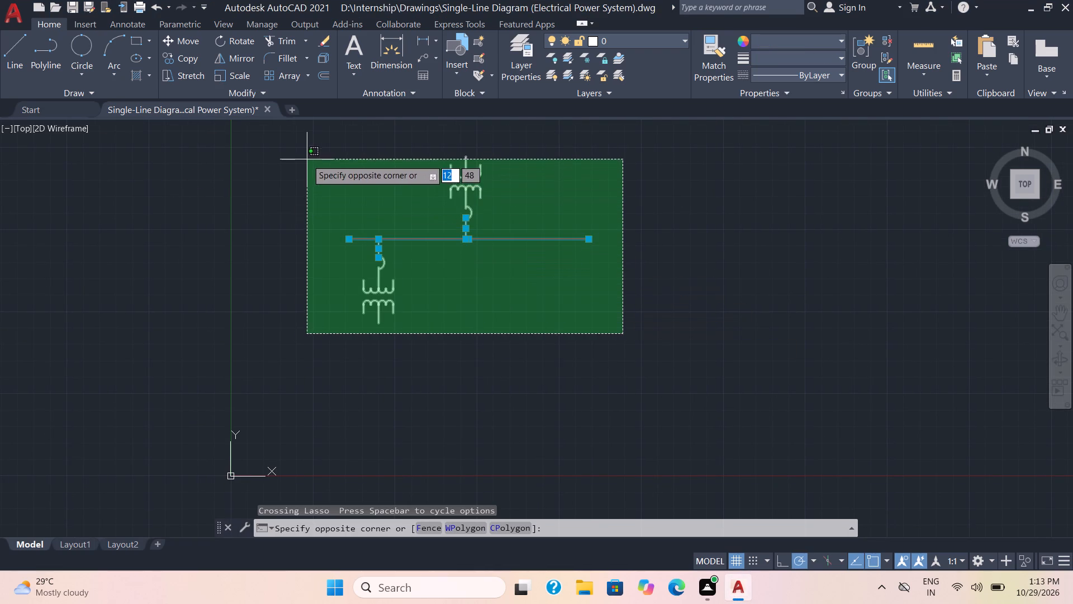
click(305, 153)
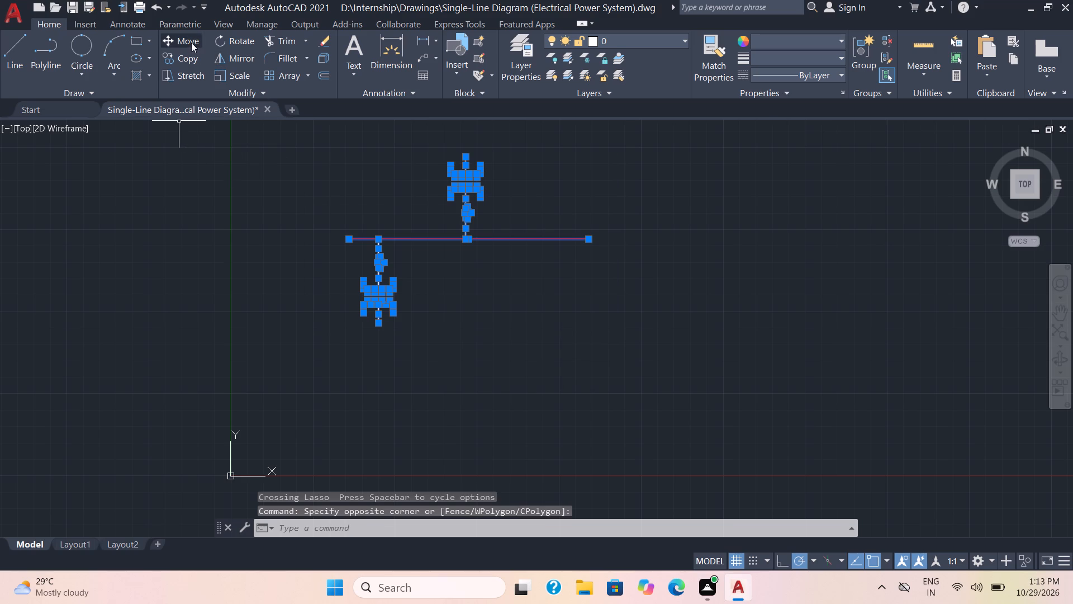
click(194, 49)
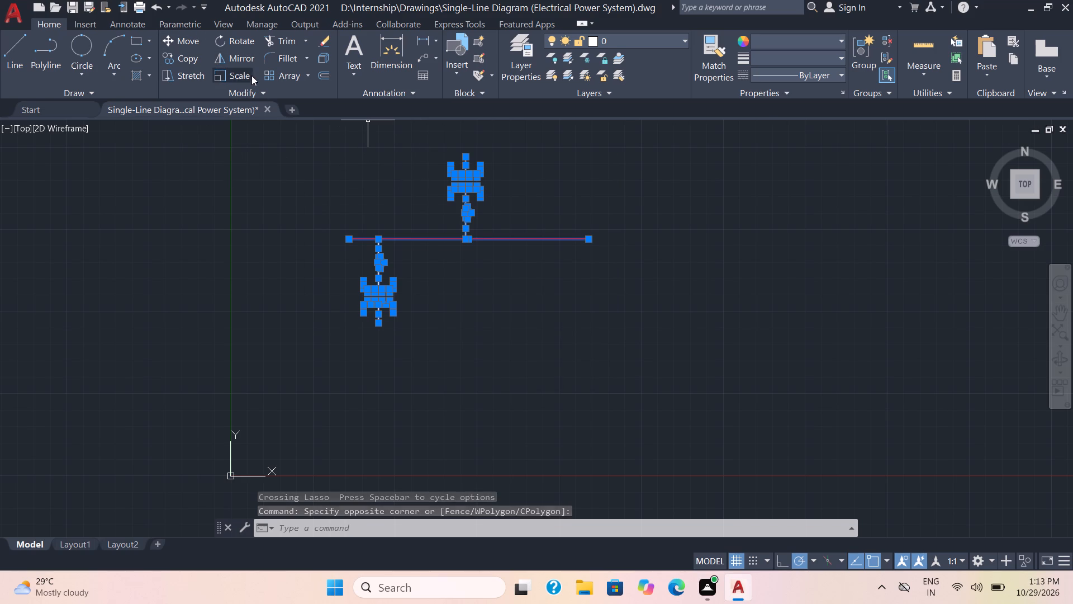
click(179, 37)
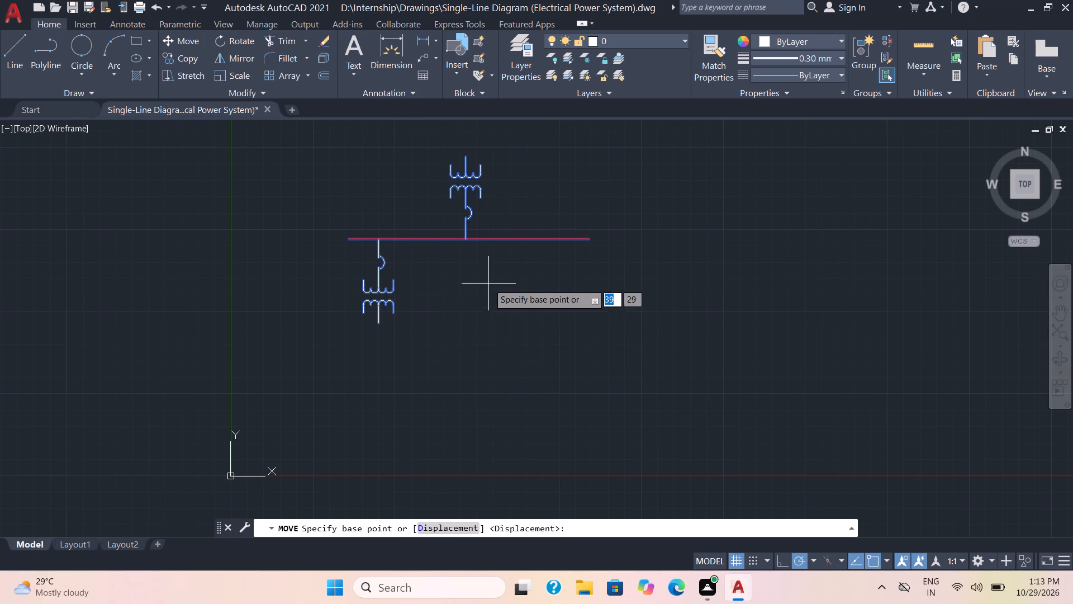
click(466, 237)
middle_drag(594, 226, 596, 226)
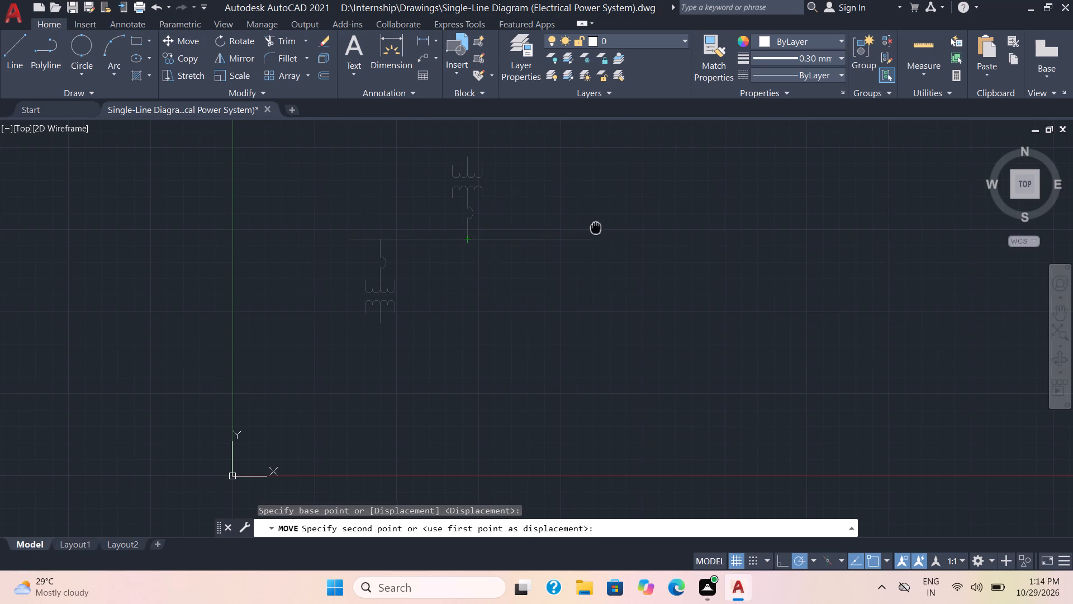
middle_drag(596, 226, 340, 256)
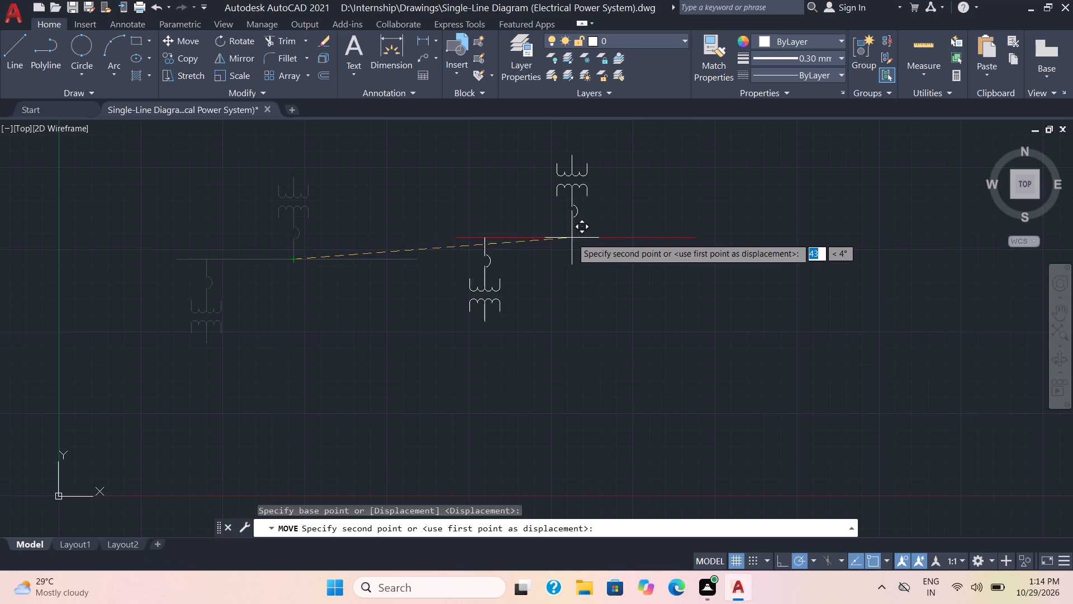
middle_drag(576, 233, 530, 268)
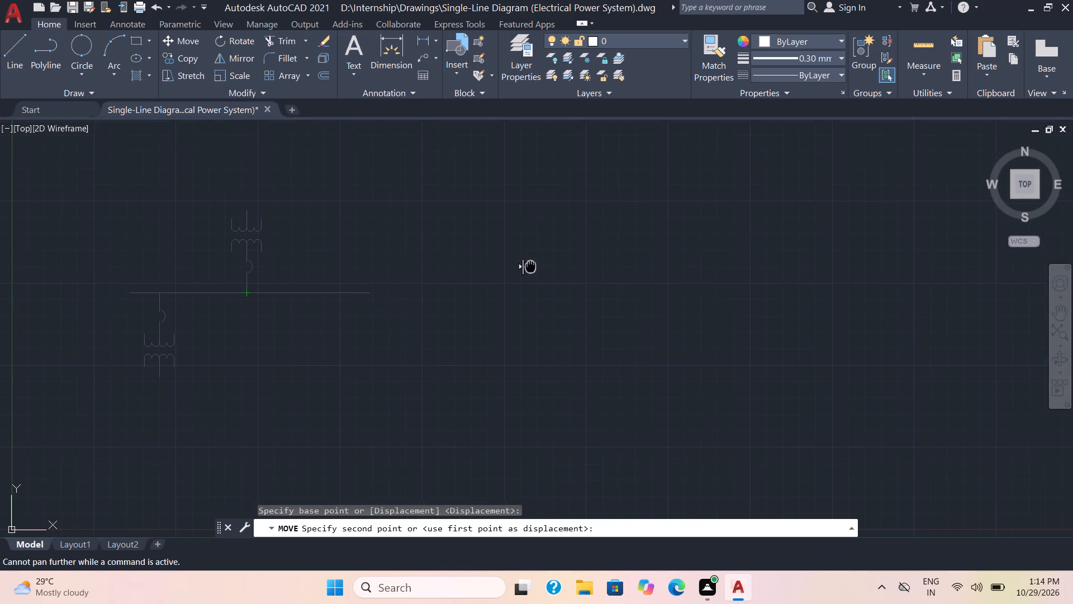
middle_drag(530, 268, 531, 269)
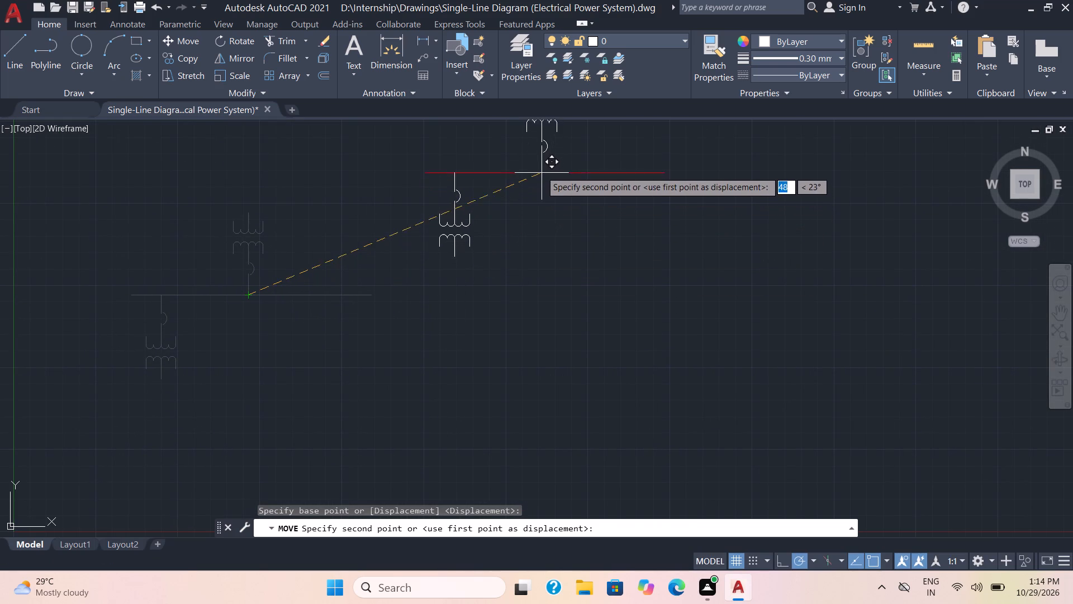
scroll(523, 169, down, 2)
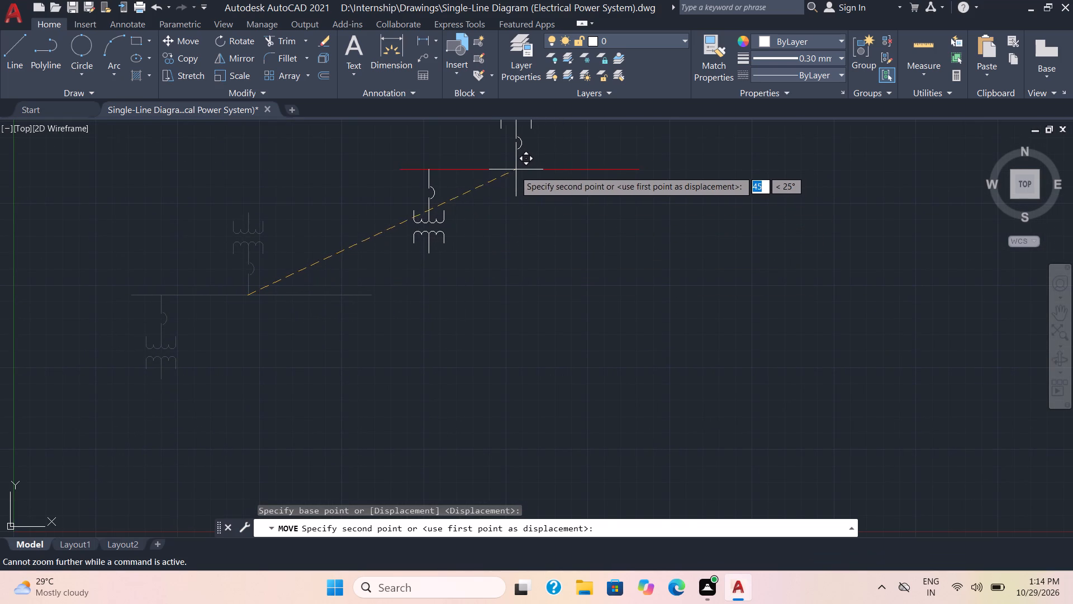
scroll(513, 172, down, 1)
scroll(506, 246, down, 2)
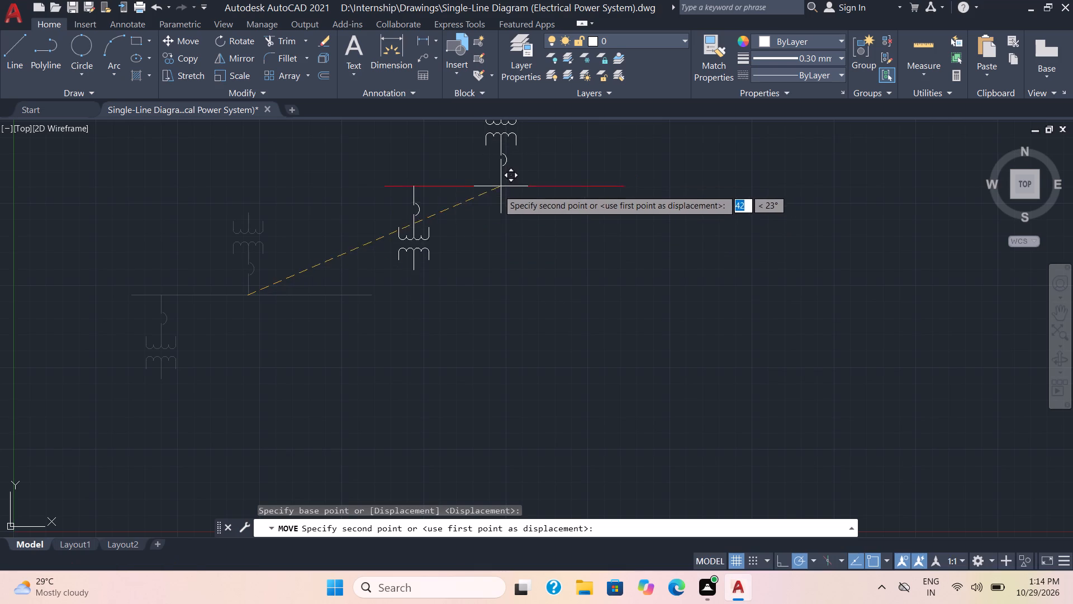
scroll(511, 210, down, 3)
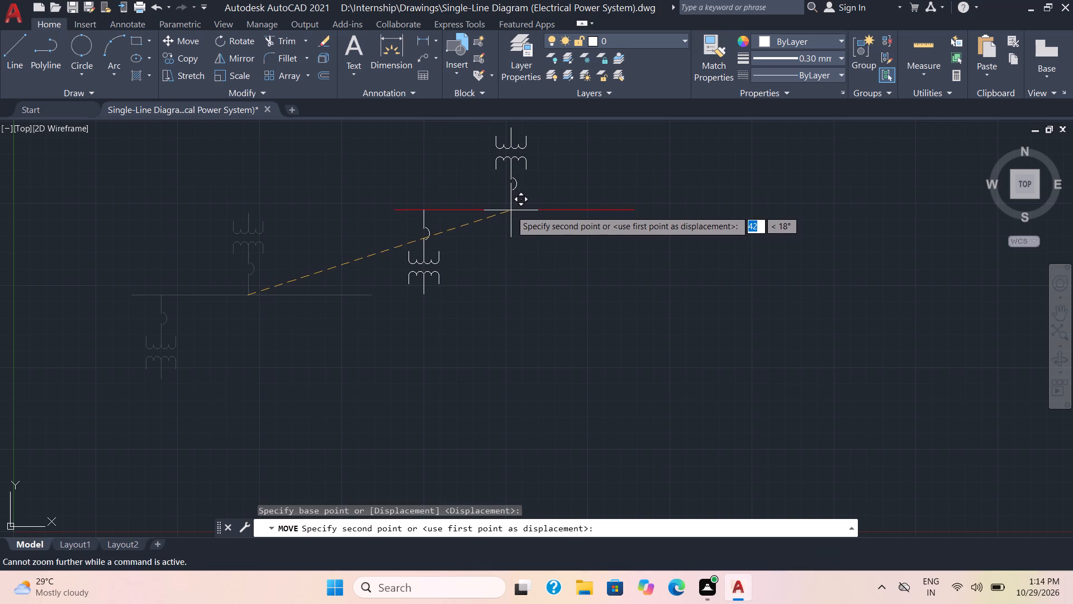
middle_drag(515, 204, 519, 204)
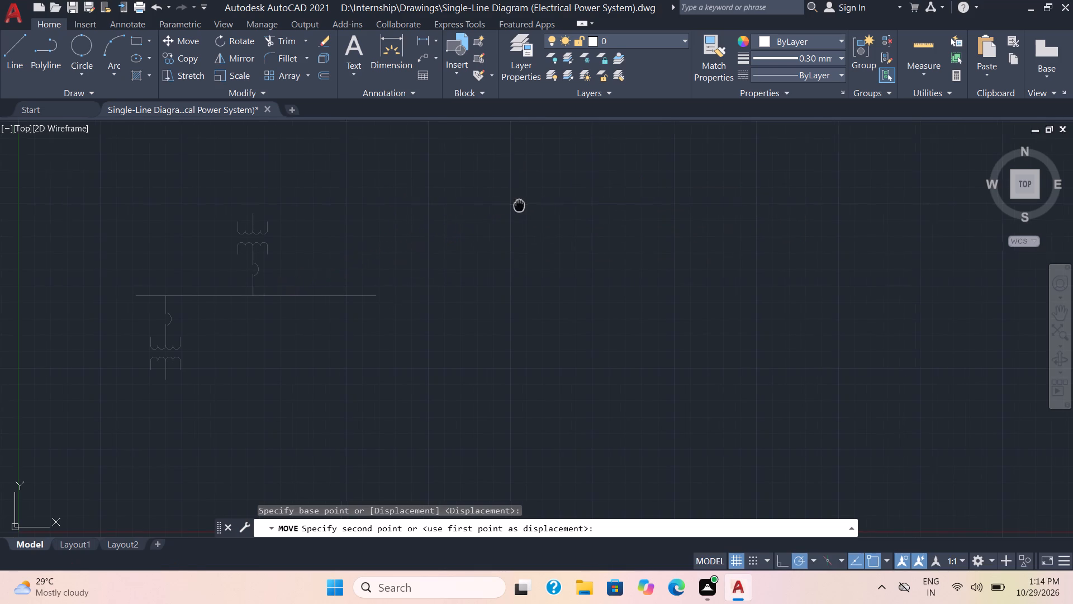
middle_drag(519, 204, 512, 306)
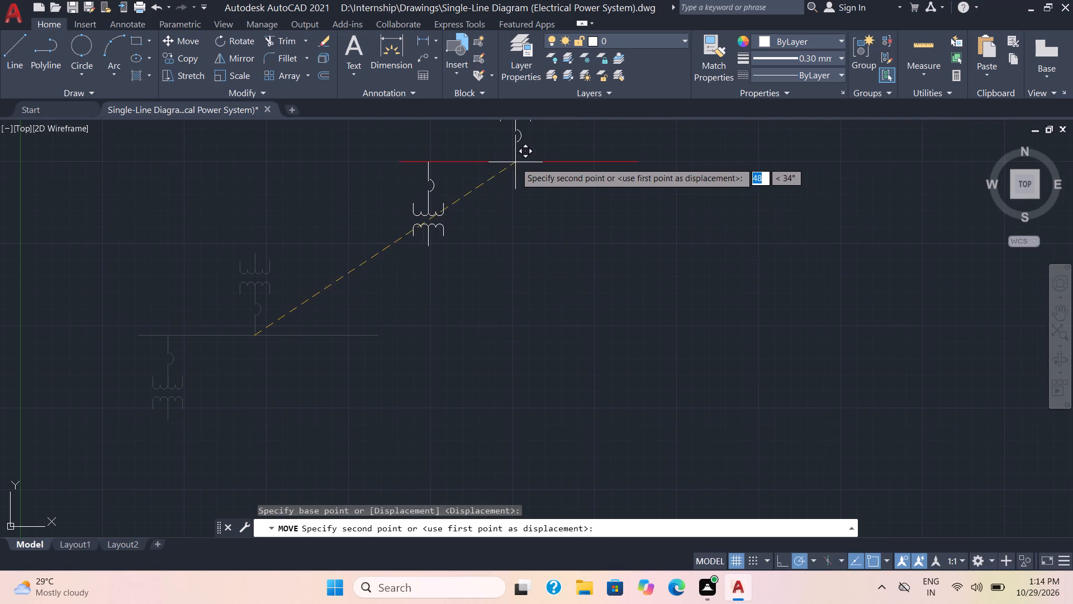
click(512, 162)
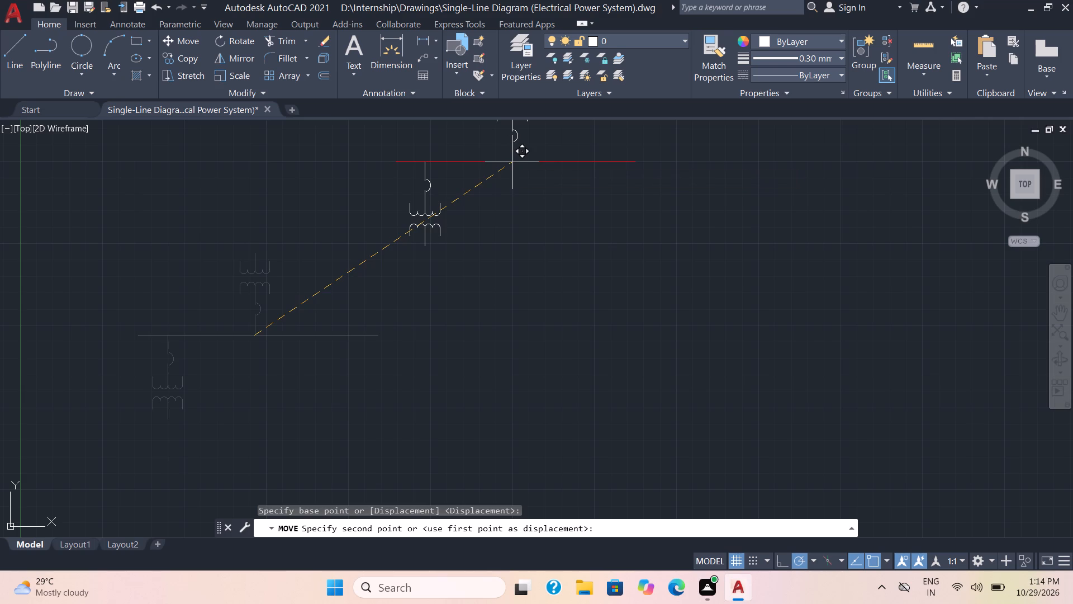
Extend the lower transformer's centre lead straight down with a short vertical line from its lower end.
scroll(515, 168, down, 3)
scroll(511, 254, down, 1)
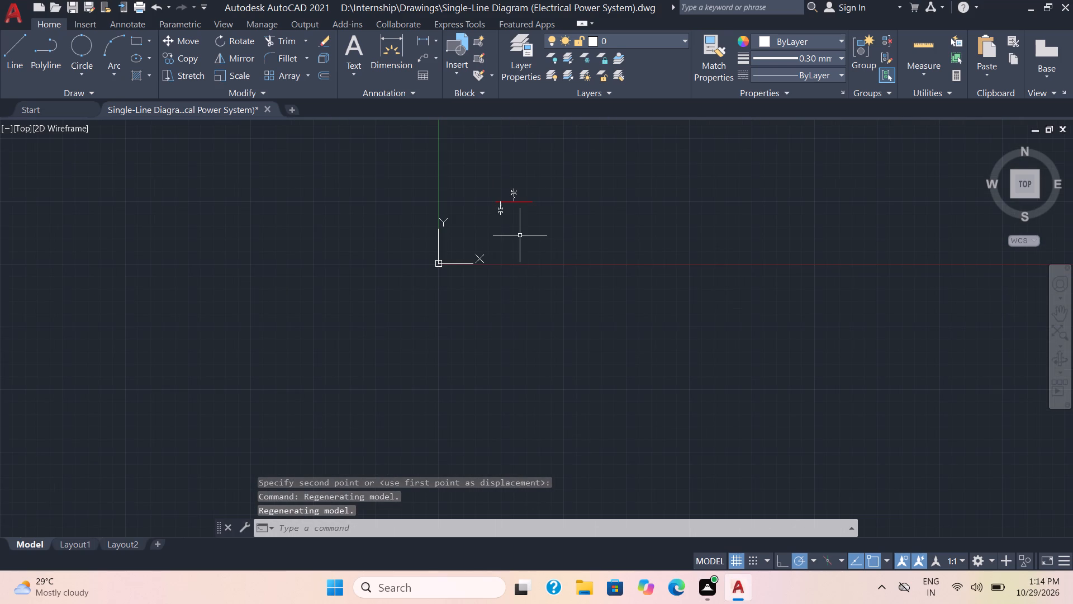
scroll(519, 234, up, 2)
middle_drag(497, 239, 457, 296)
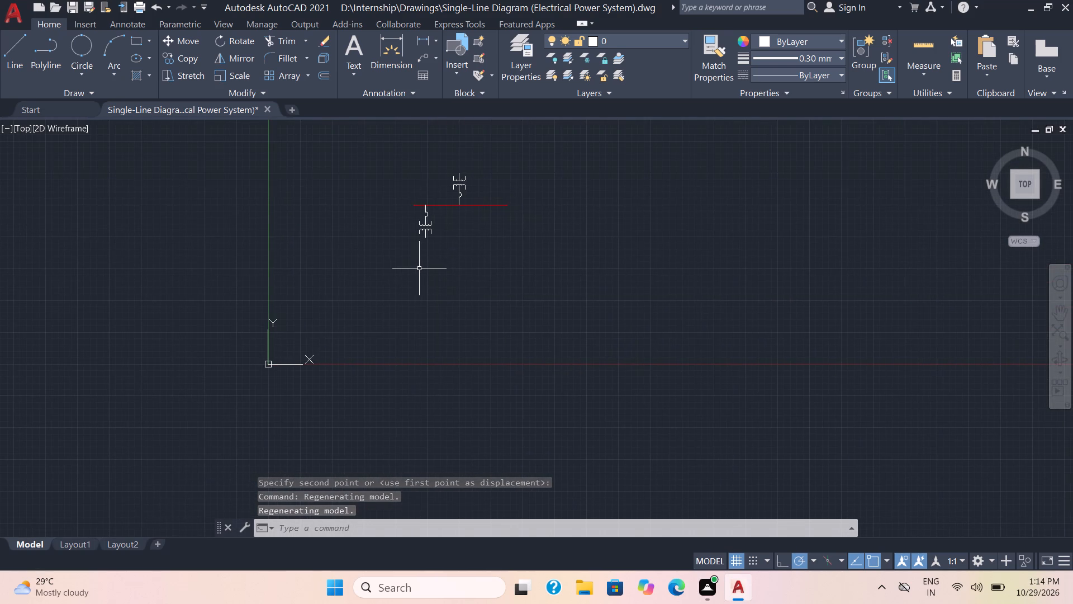
scroll(421, 273, up, 1)
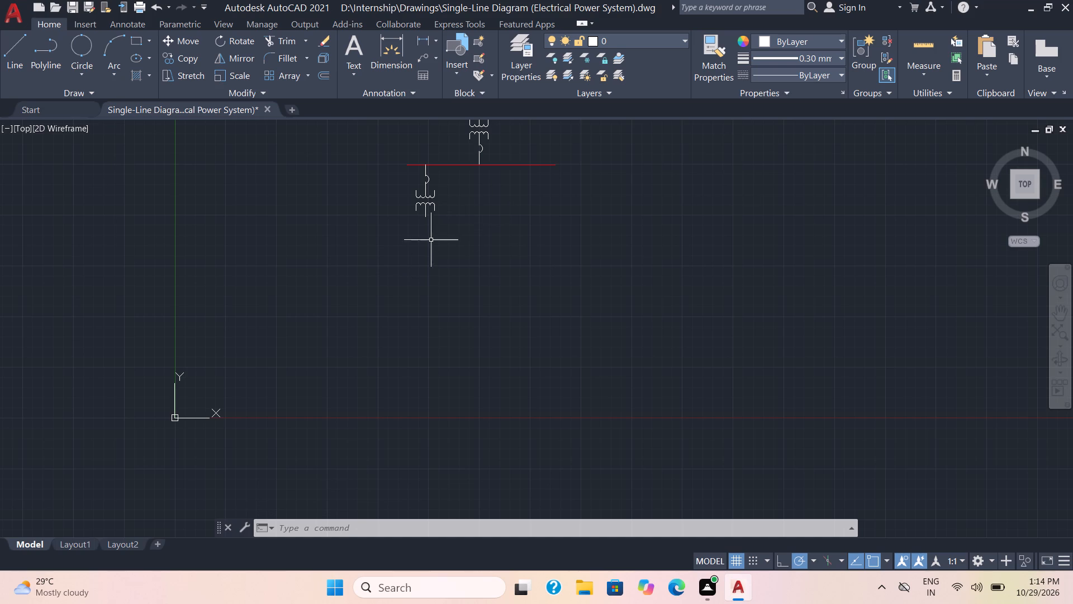
scroll(434, 224, up, 3)
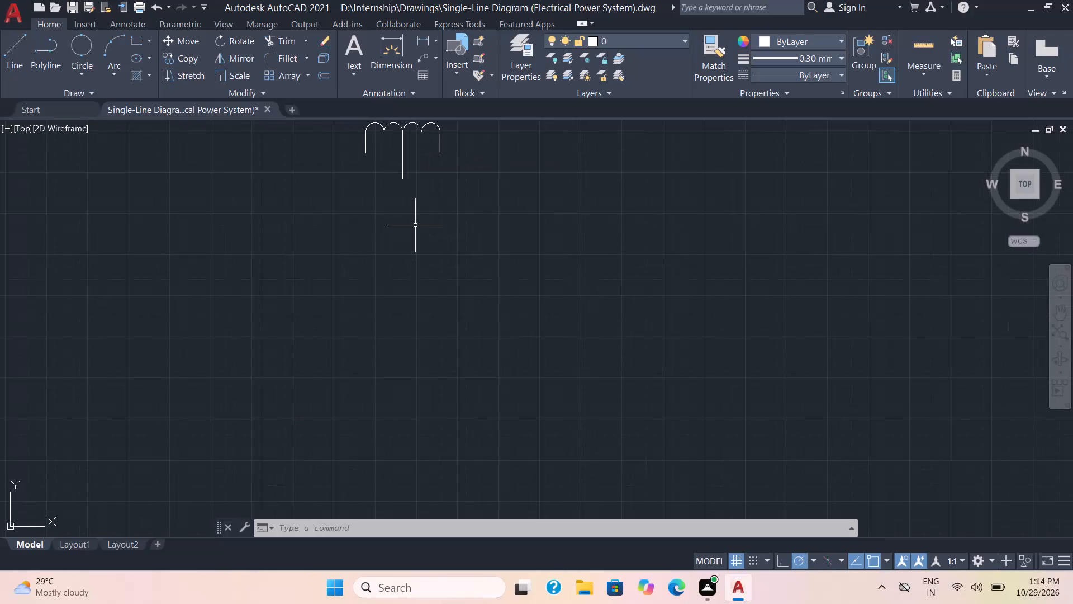
middle_drag(415, 225, 419, 266)
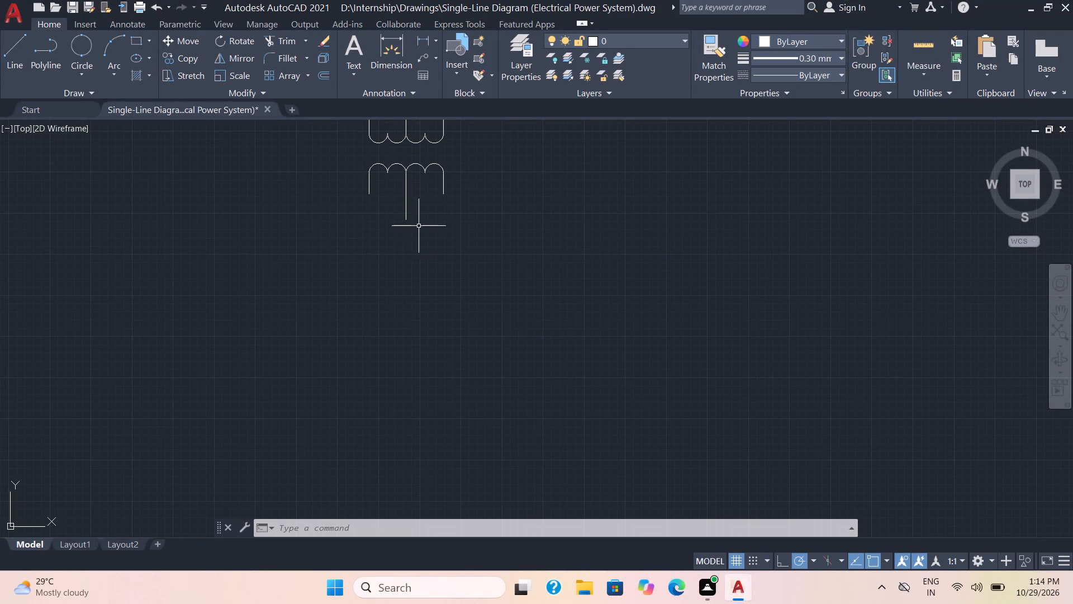
click(12, 58)
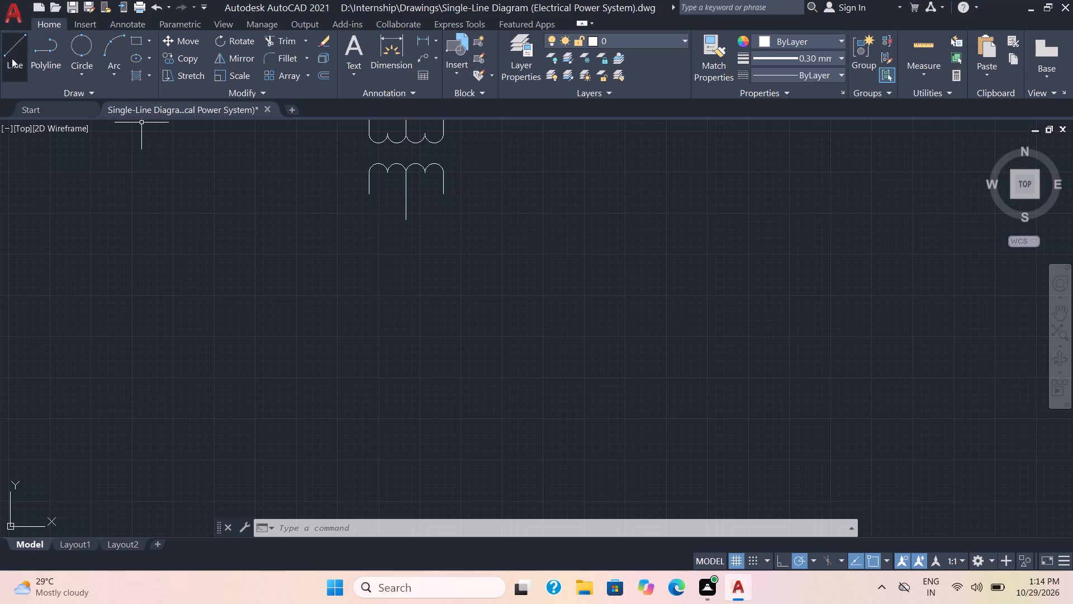
click(404, 218)
click(405, 237)
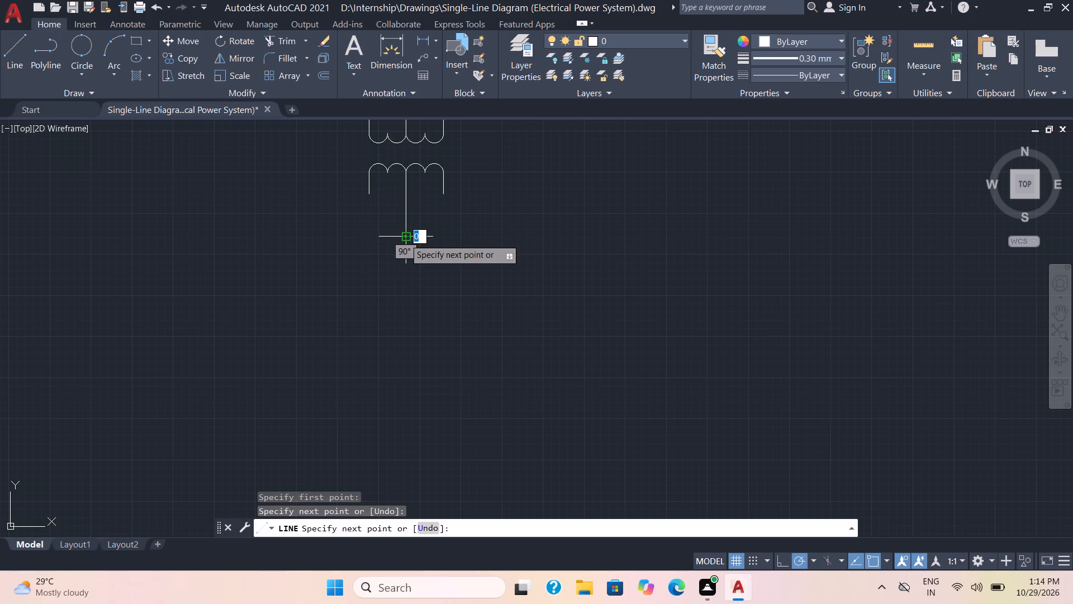
key(space)
Draw a vertical line about 7 units long in line with the lead, starting about 1 unit below its lower end.
key(space)
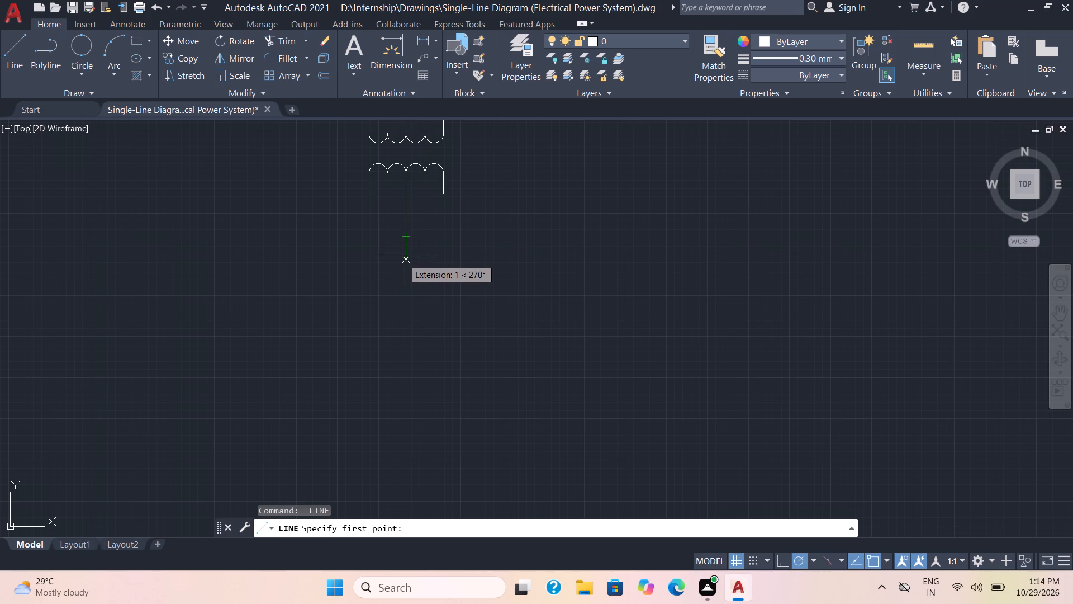
click(403, 260)
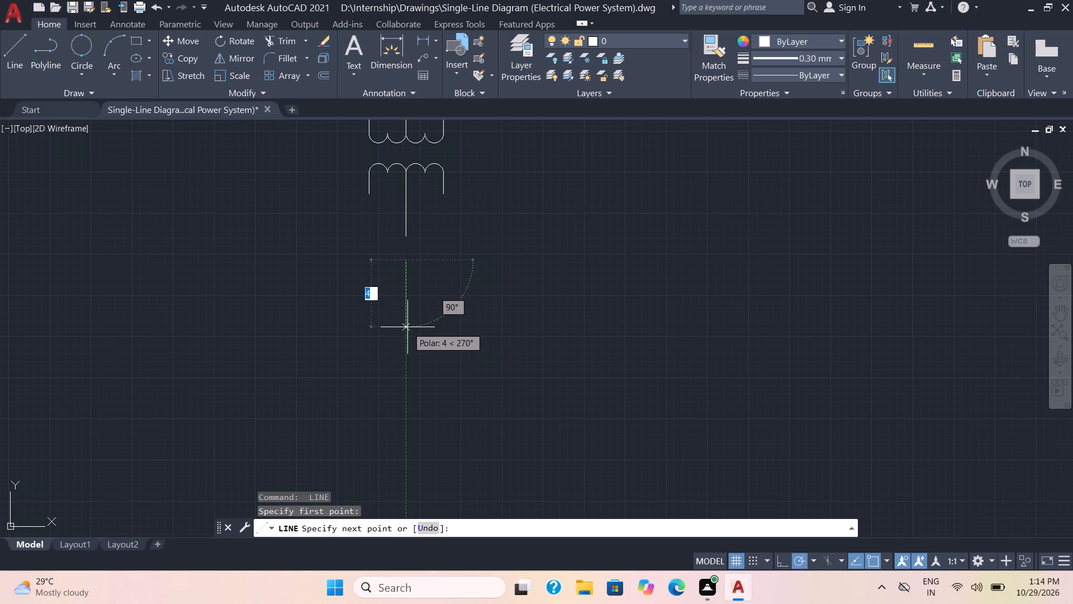
click(403, 380)
key(space)
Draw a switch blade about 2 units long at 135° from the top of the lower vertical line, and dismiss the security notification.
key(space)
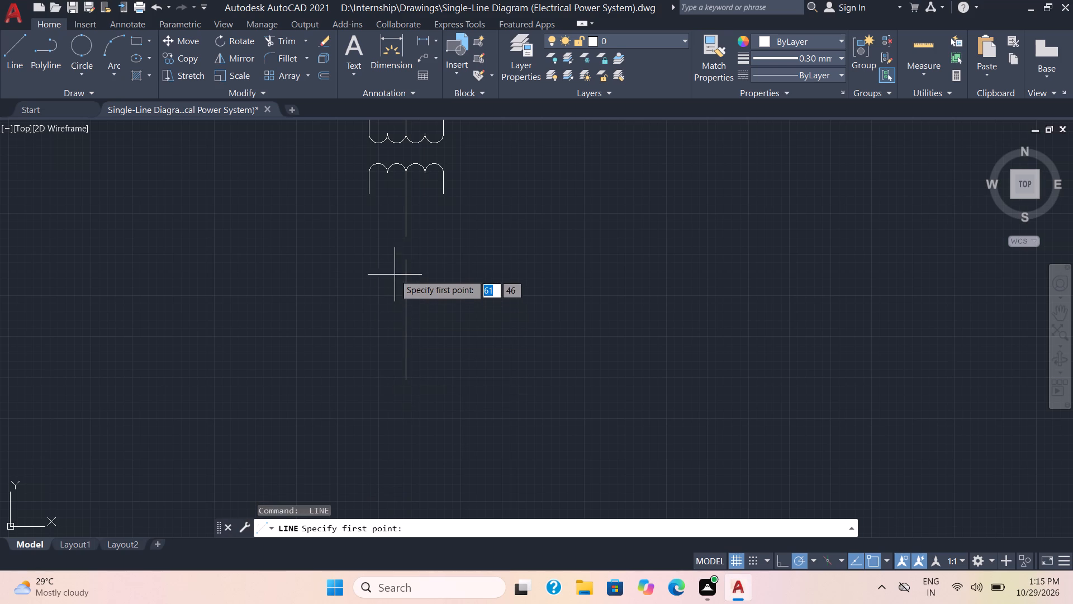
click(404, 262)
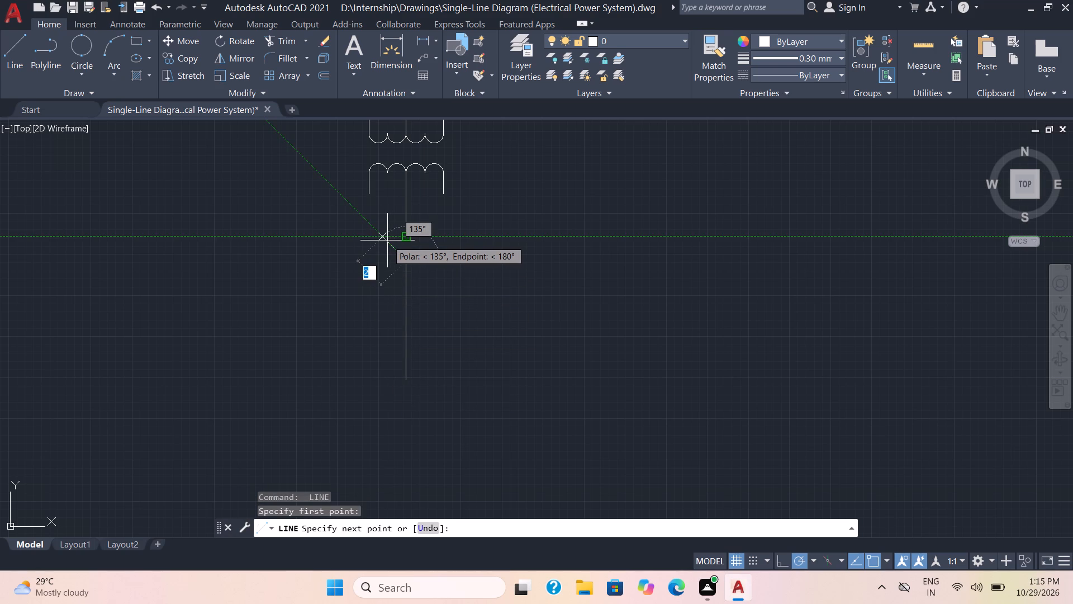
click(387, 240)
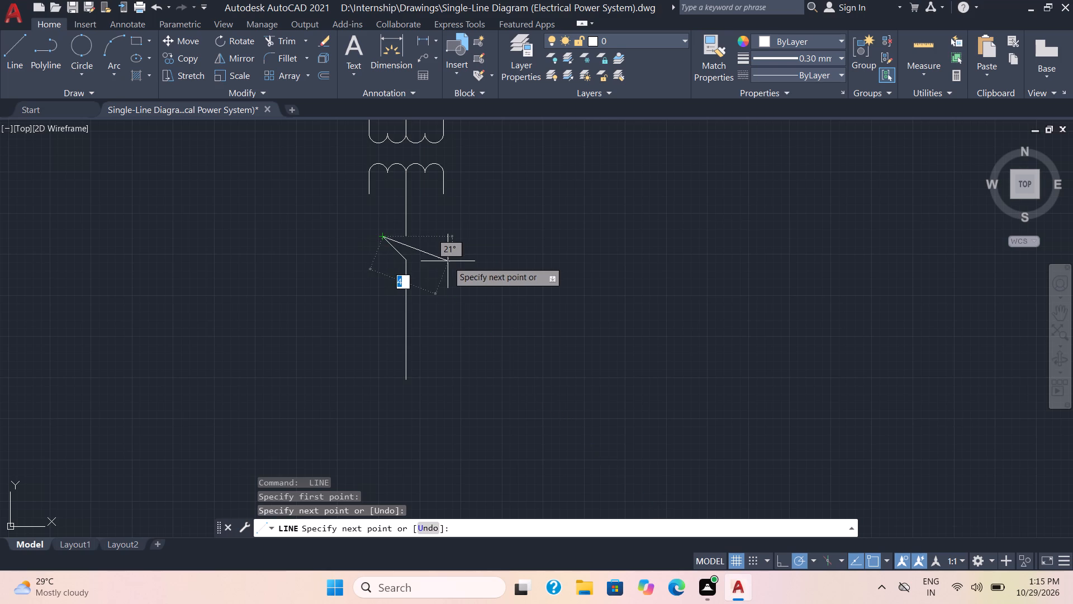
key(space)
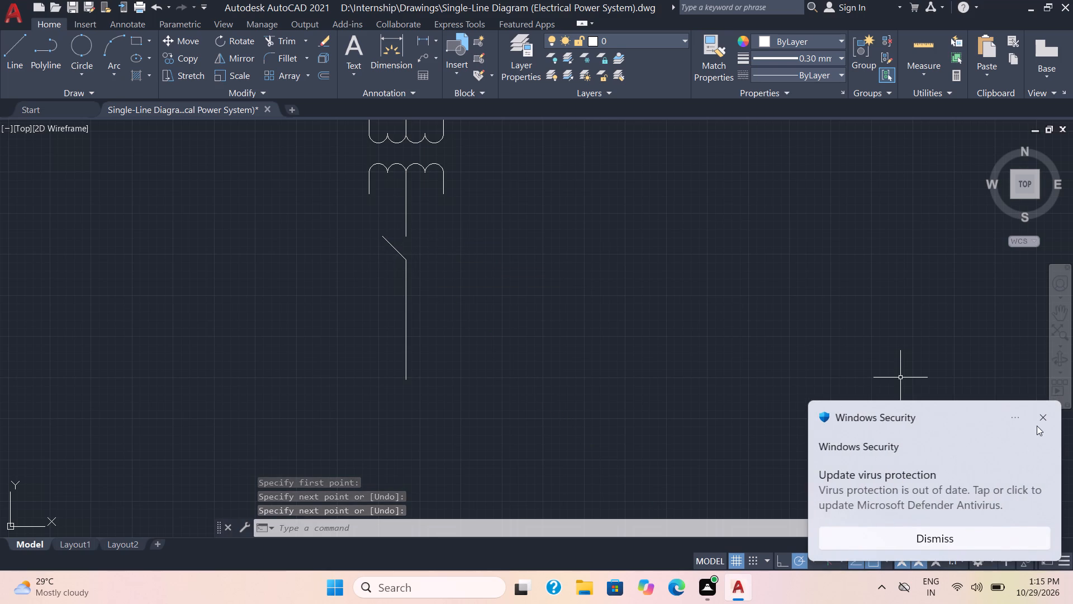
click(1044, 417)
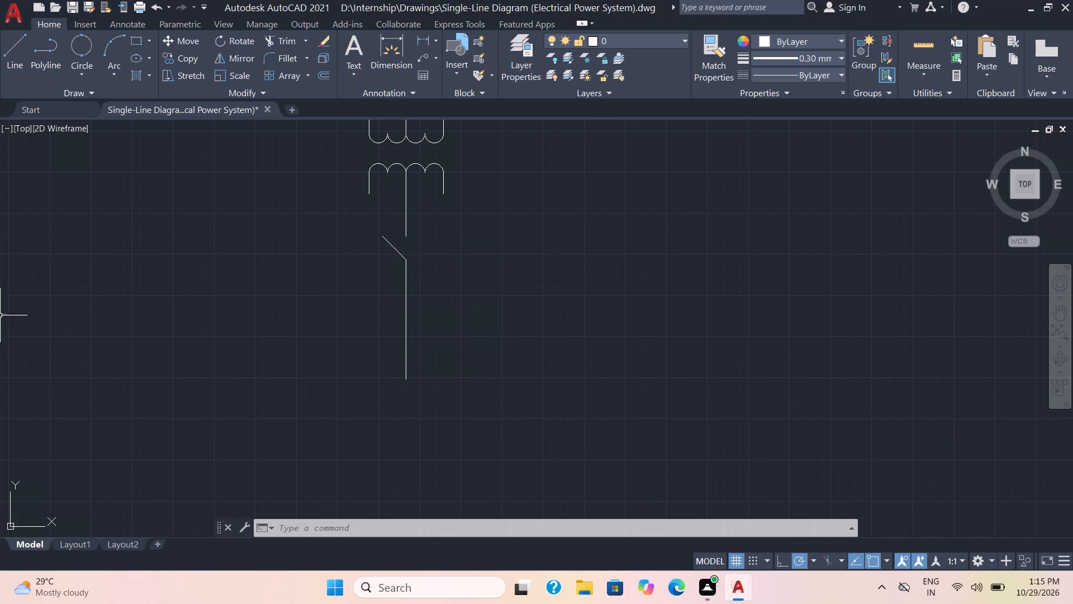
Set polar tracking to 30° increments and draw a switch blade about 2 units long at 120° from the lower vertical line's top end.
click(391, 248)
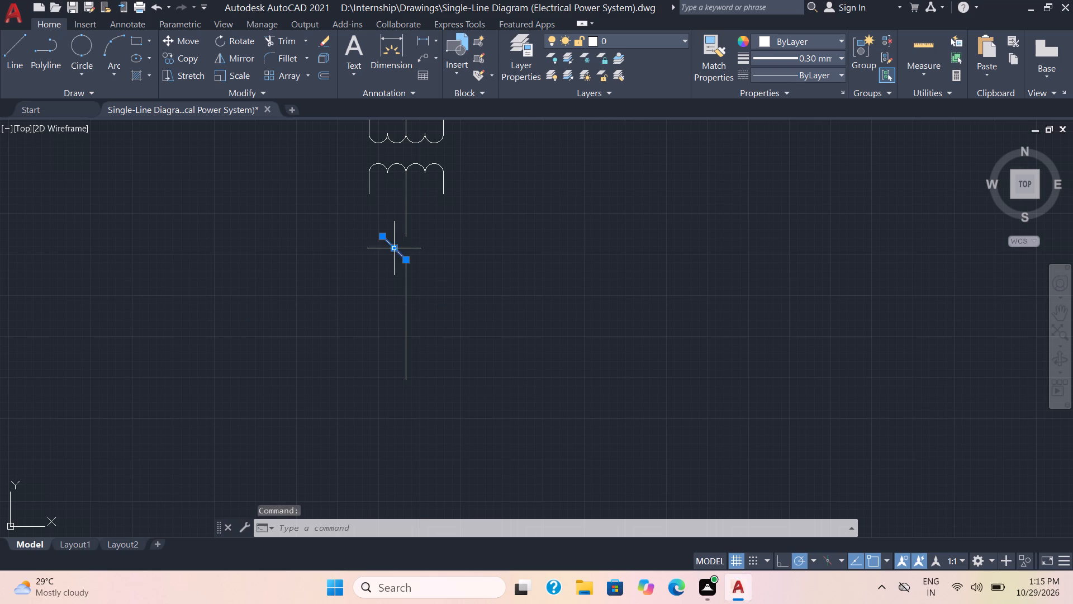
click(811, 561)
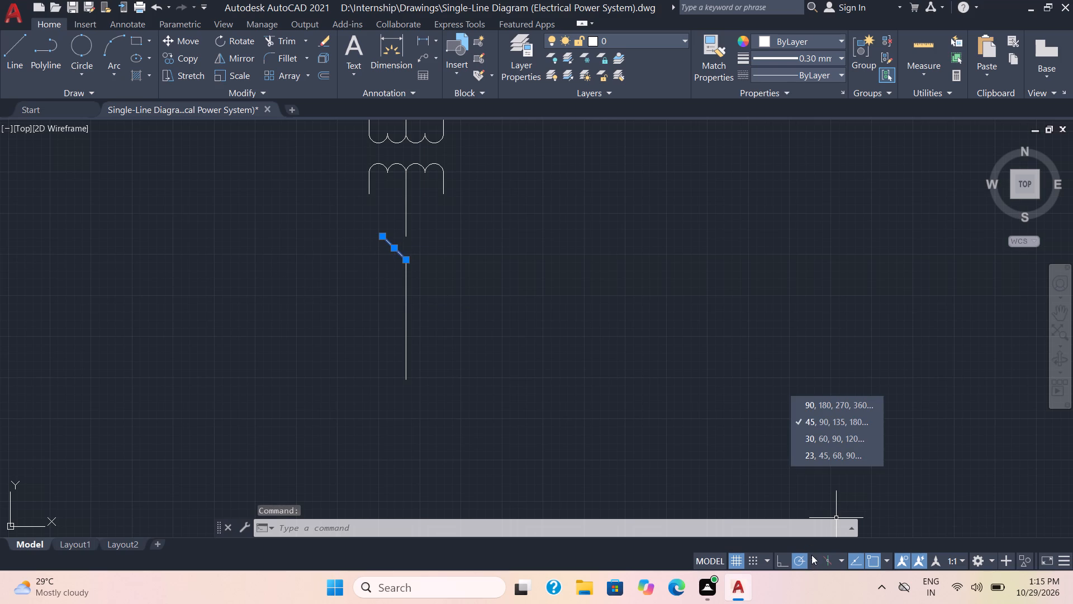
click(814, 436)
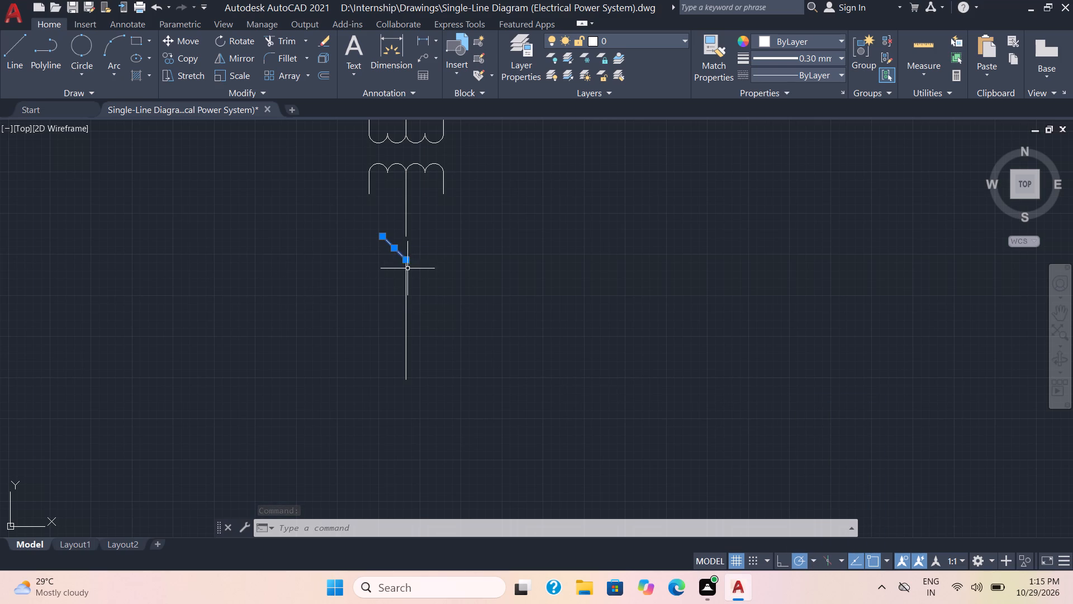
click(16, 53)
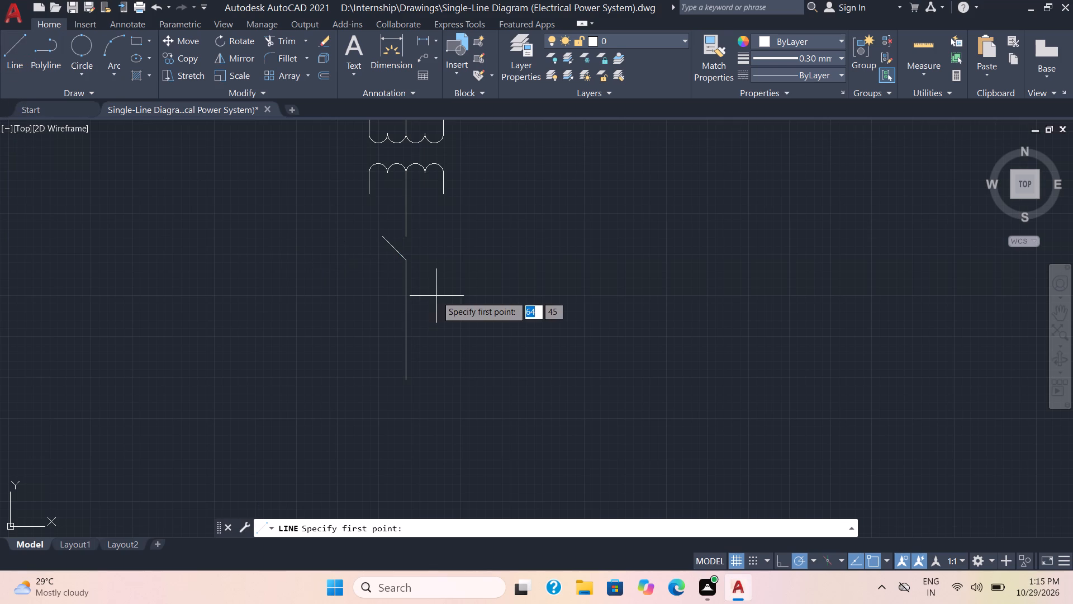
click(405, 261)
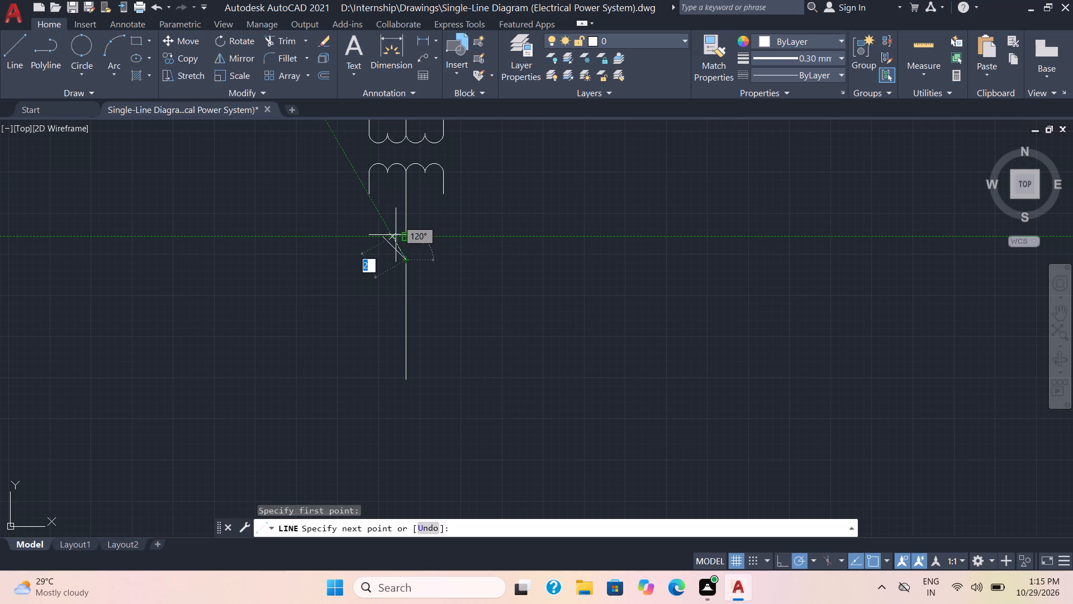
click(393, 235)
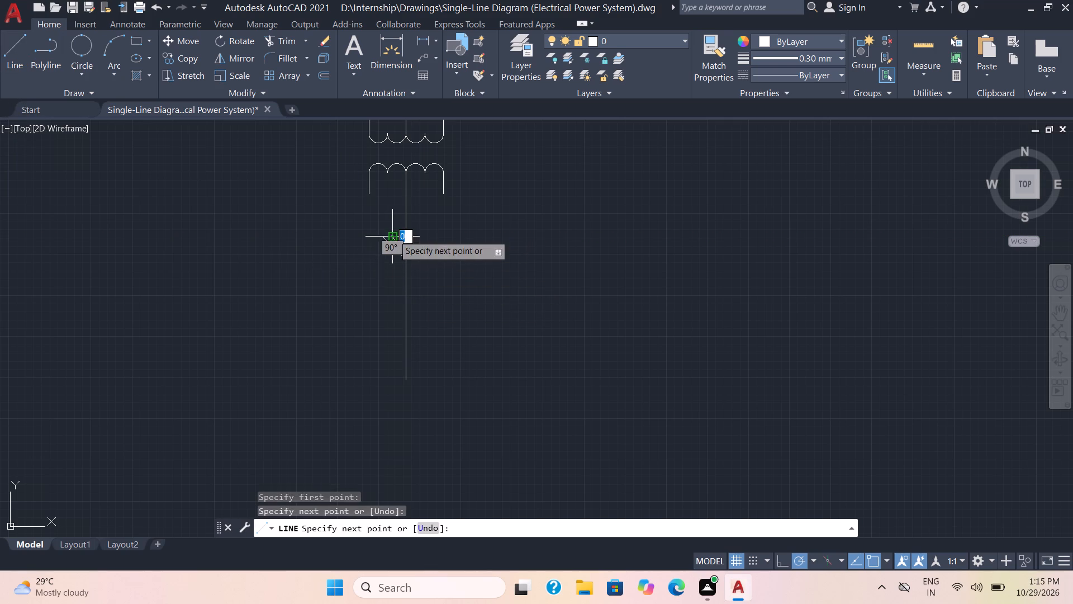
key(space)
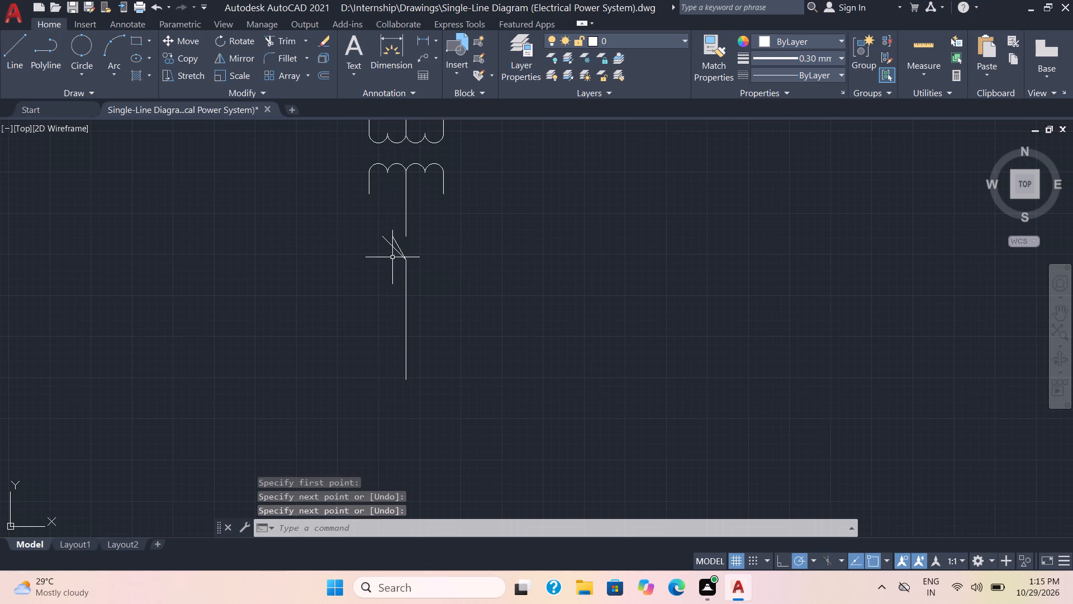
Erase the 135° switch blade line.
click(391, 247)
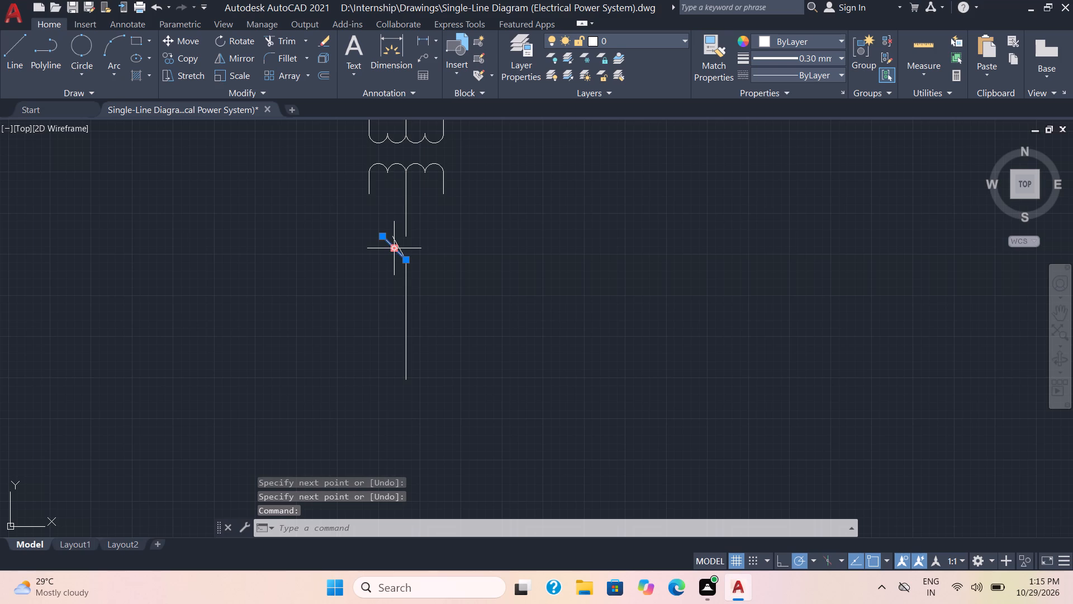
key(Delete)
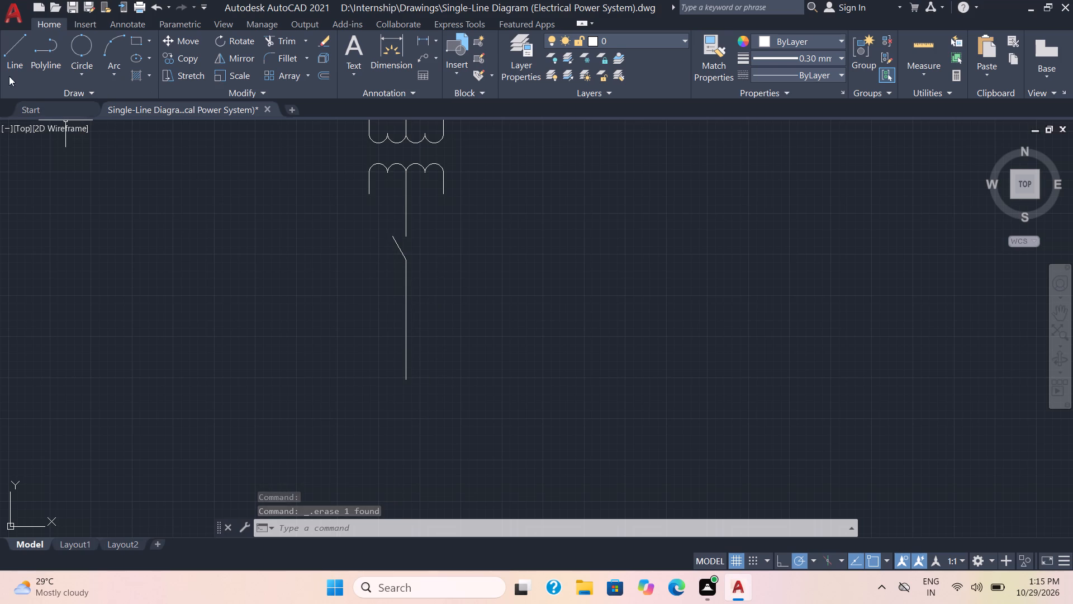
Draw a horizontal line about 2 units long to the right from the midpoint of the lower vertical line.
click(13, 60)
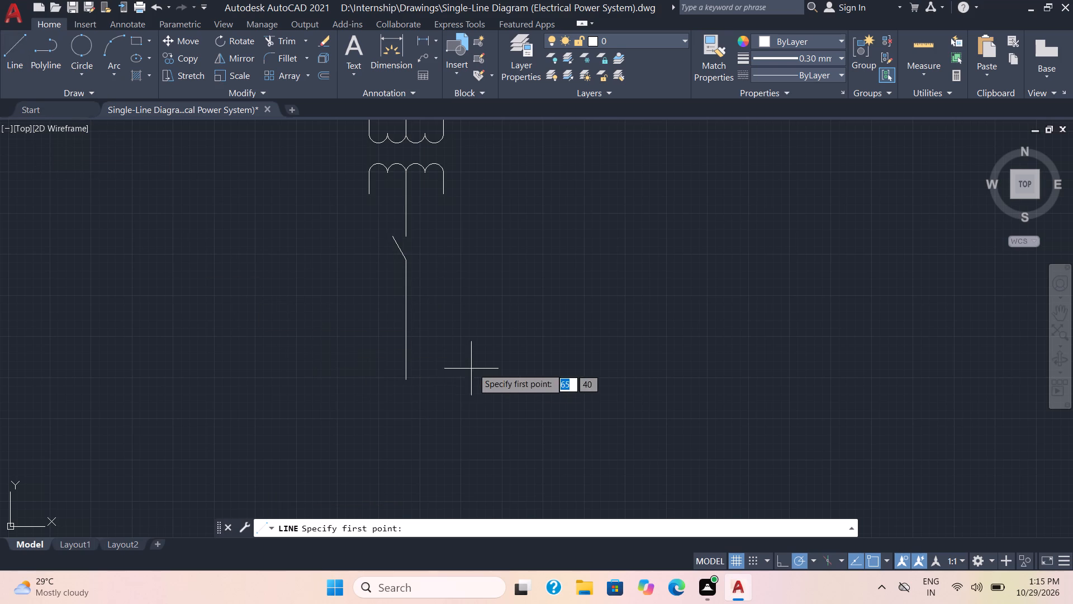
click(405, 320)
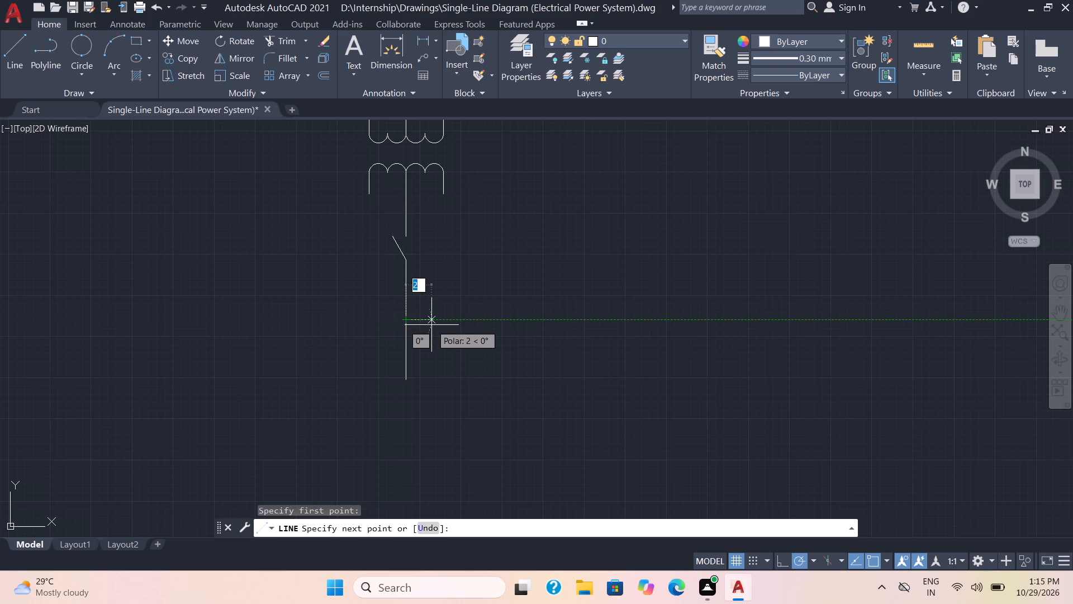
click(431, 325)
key(space)
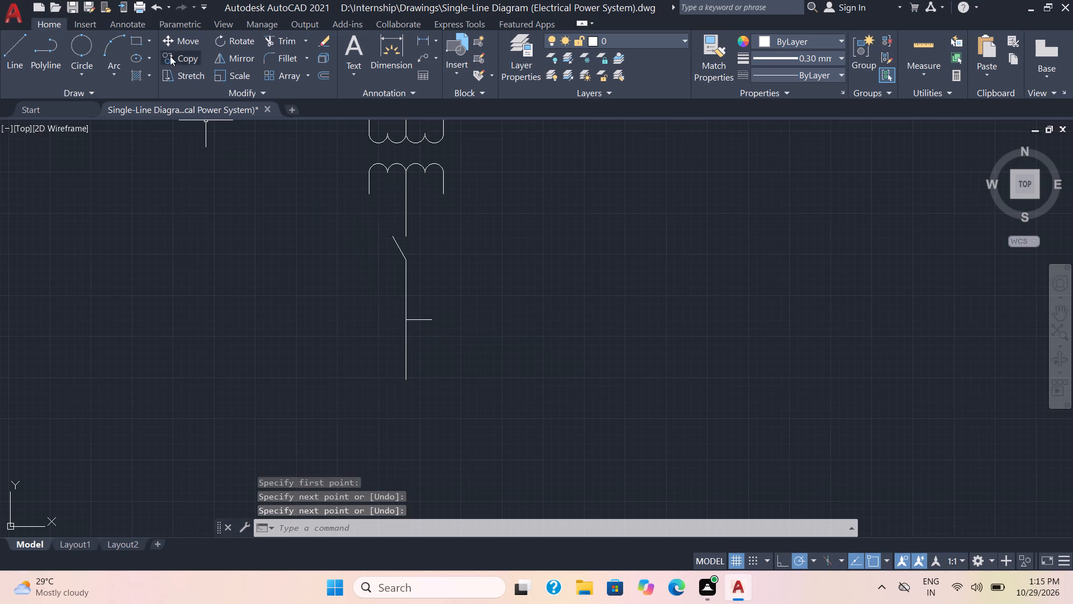
Draw a rectangle about 4 by 2 units, with its left side centred on the free end of the horizontal line.
click(132, 37)
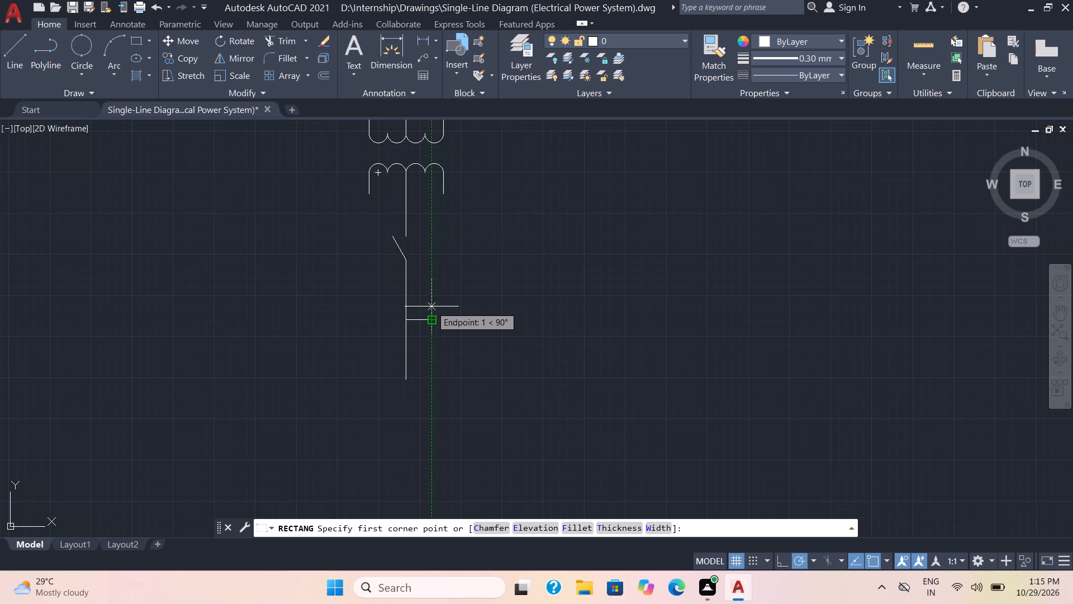
click(431, 306)
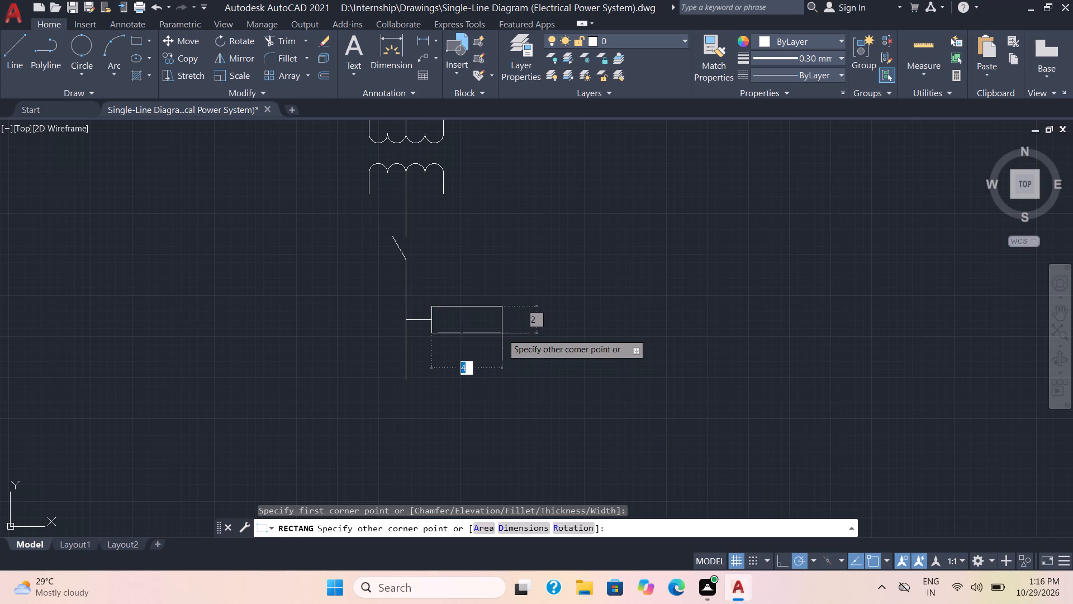
click(502, 333)
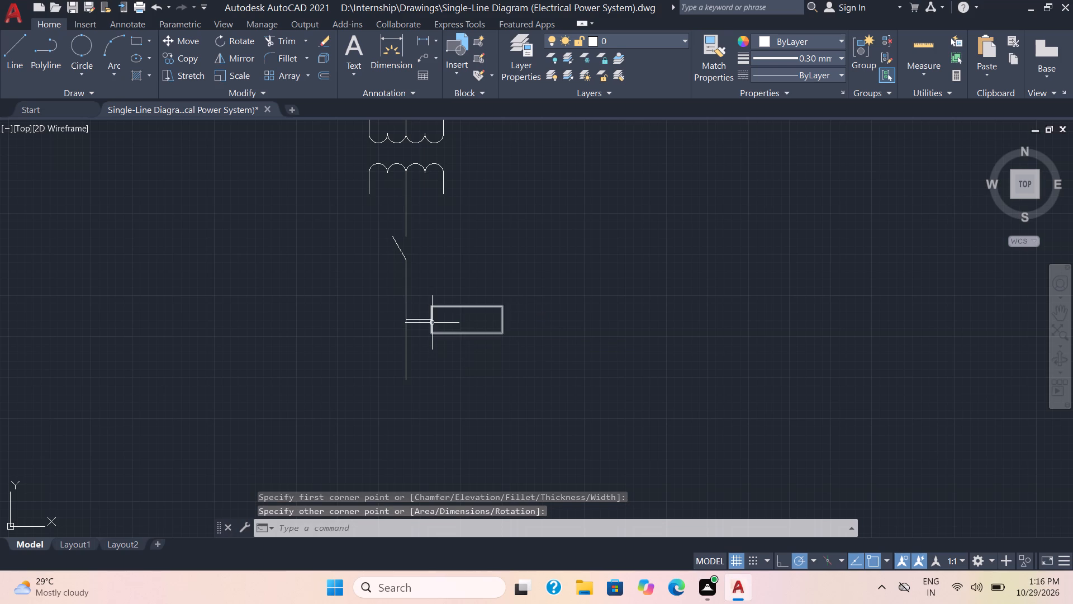
Draw two full-height vertical lines inside the rectangle, one slightly in from its left side and one slightly in from its right side.
scroll(432, 323, up, 3)
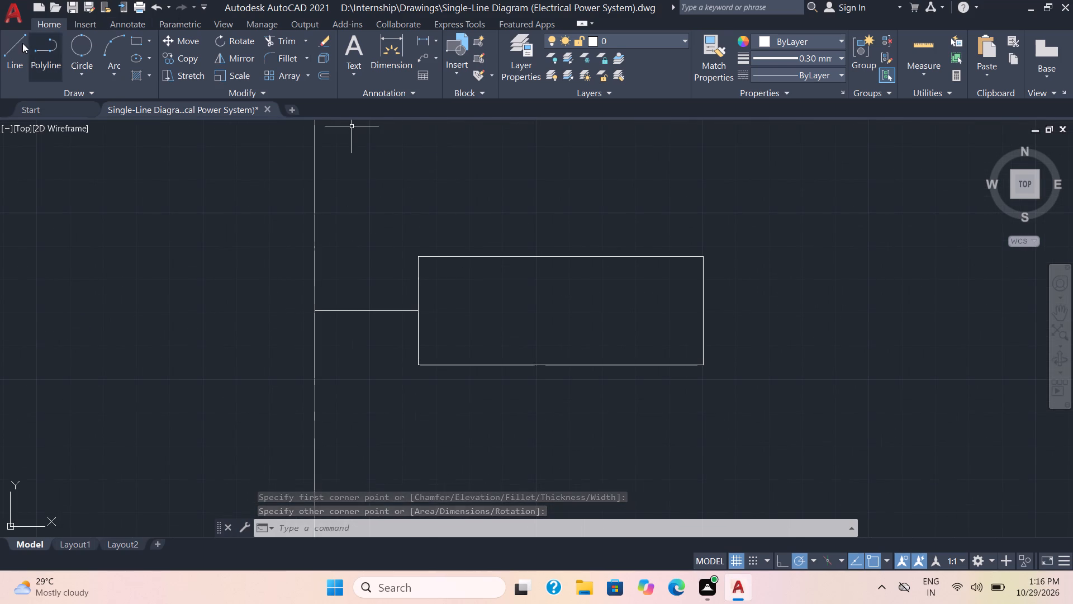
click(17, 51)
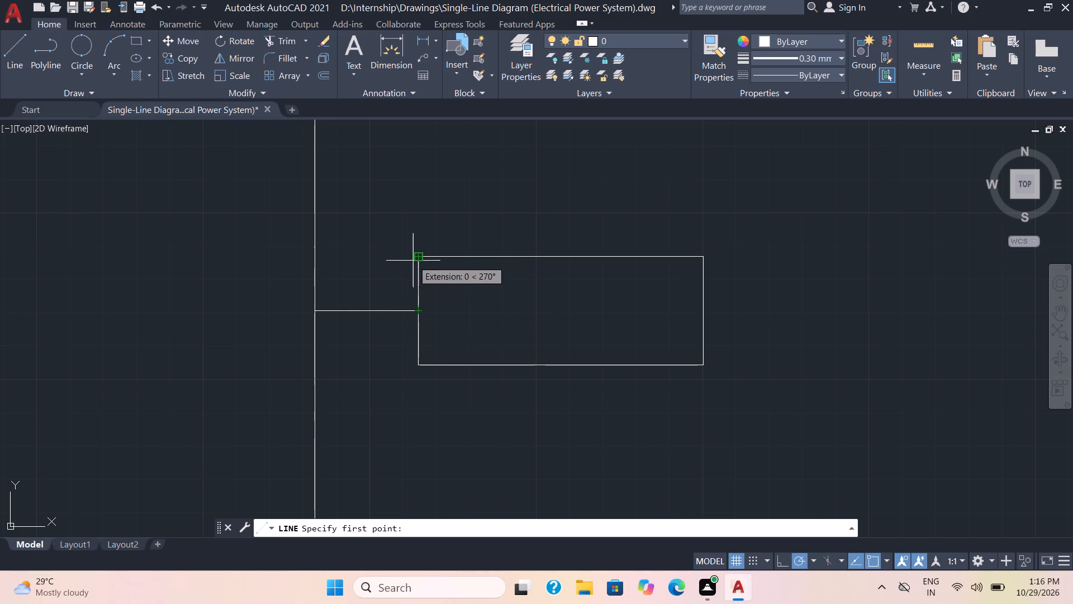
click(442, 257)
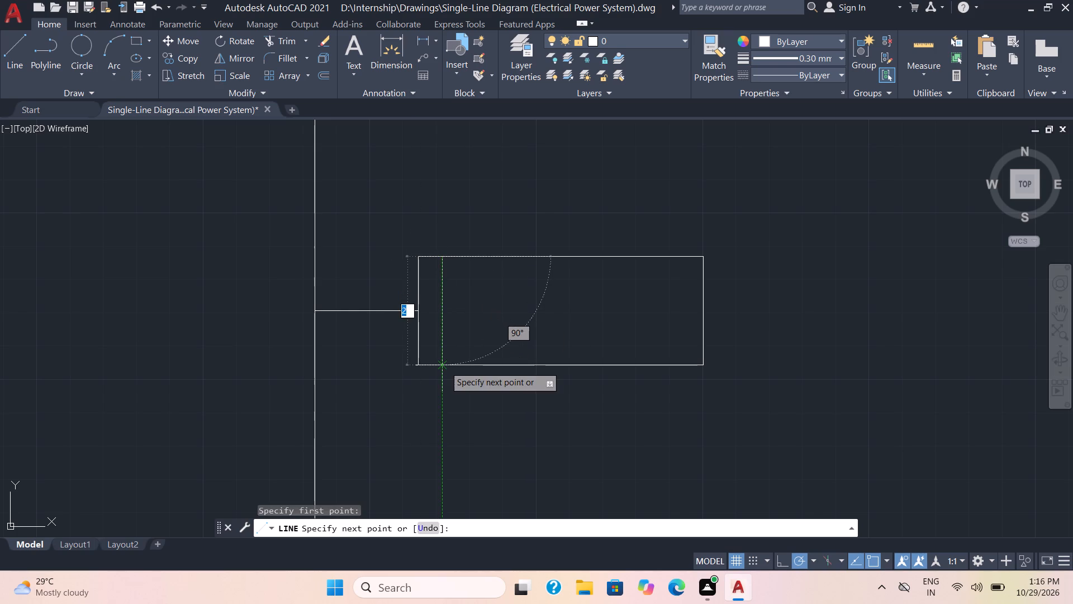
click(446, 366)
key(space)
key(space)
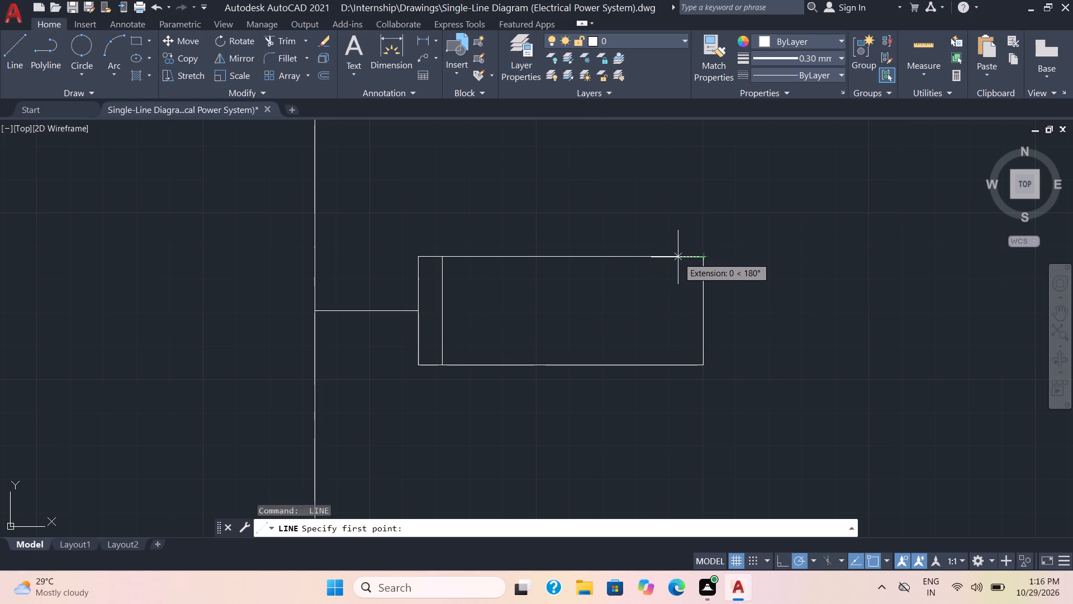
click(680, 257)
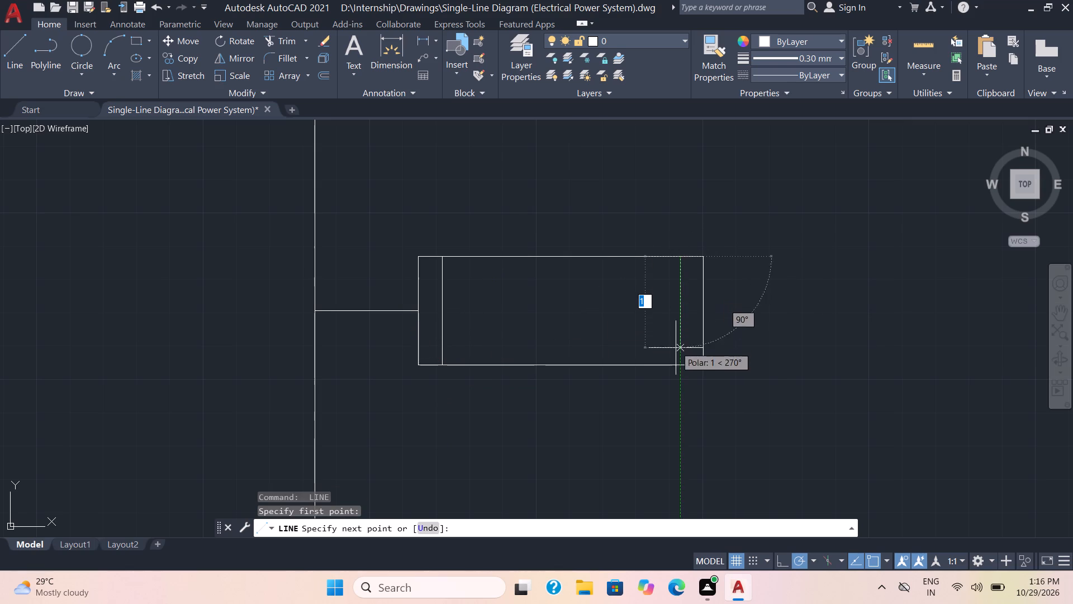
click(685, 364)
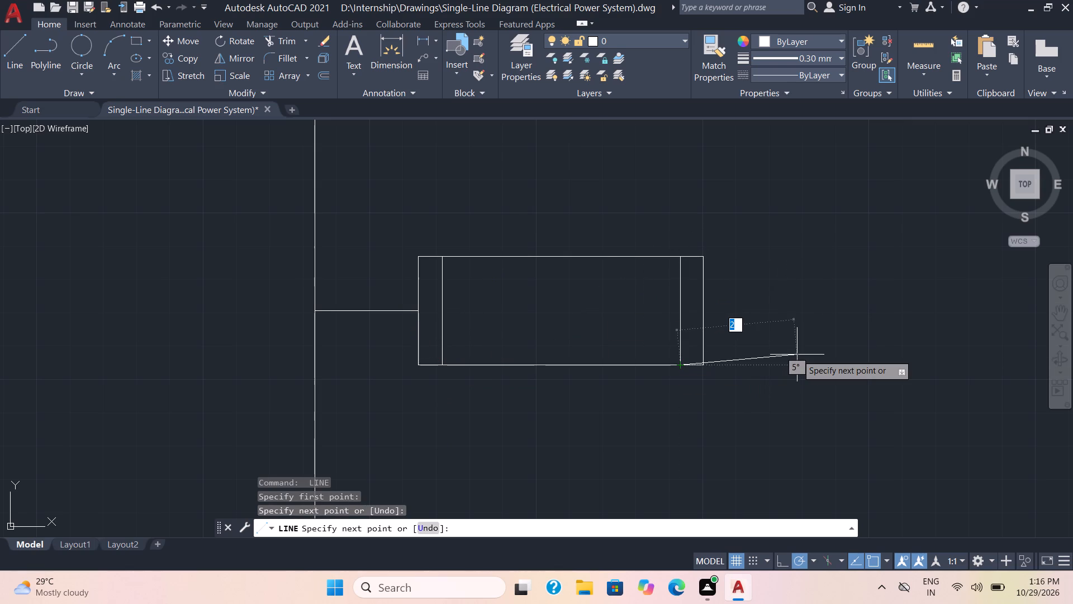
Draw connected lines from the midpoint of the rectangle's right side, about 1 unit to the right and about 1 unit up.
key(space)
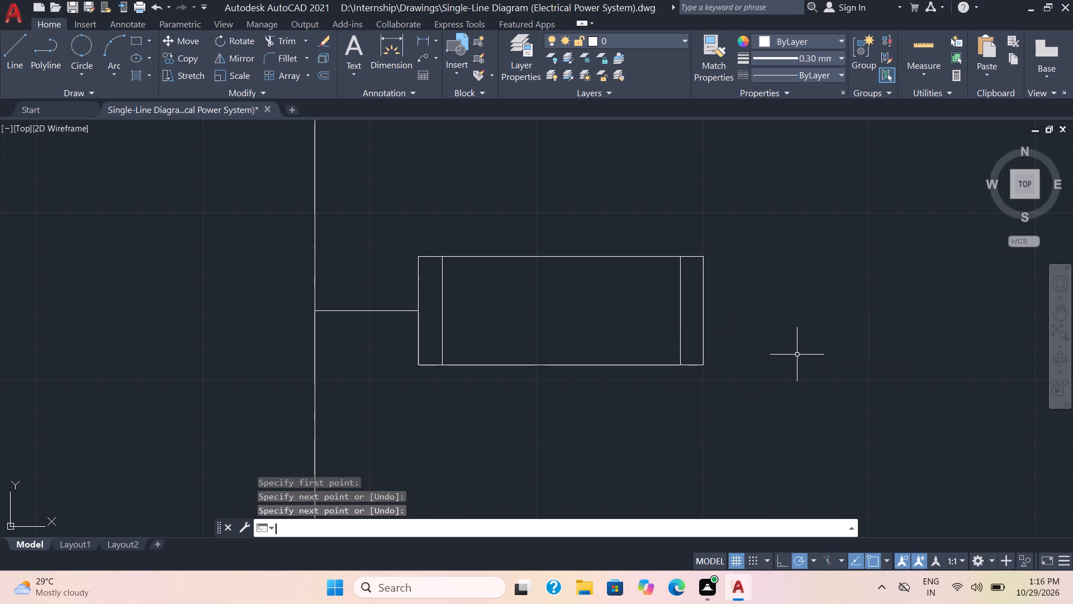
scroll(797, 355, down, 3)
middle_drag(798, 396, 542, 364)
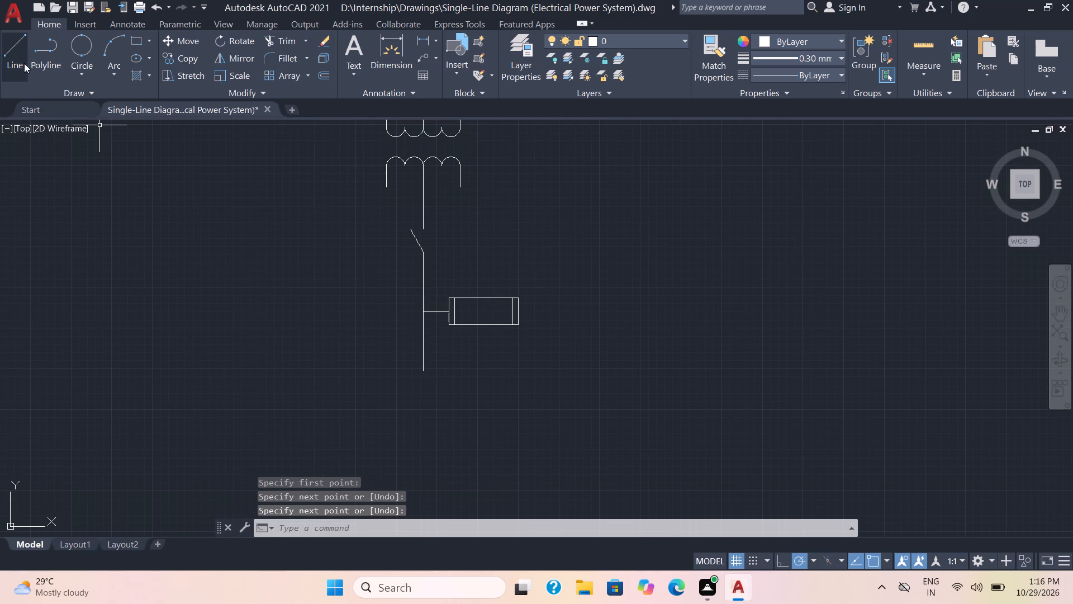
click(9, 60)
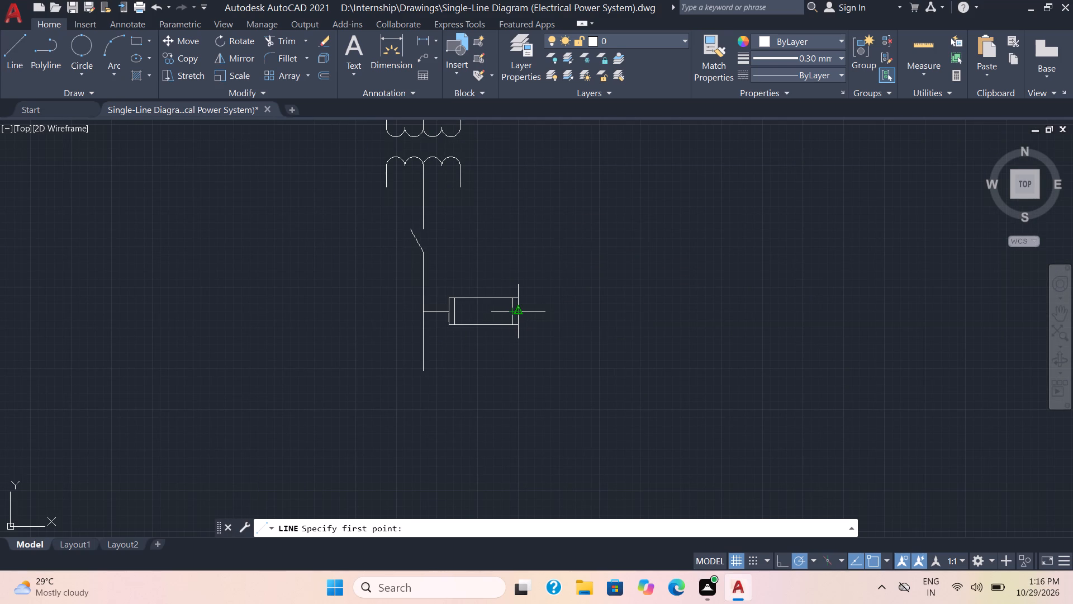
scroll(519, 312, up, 2)
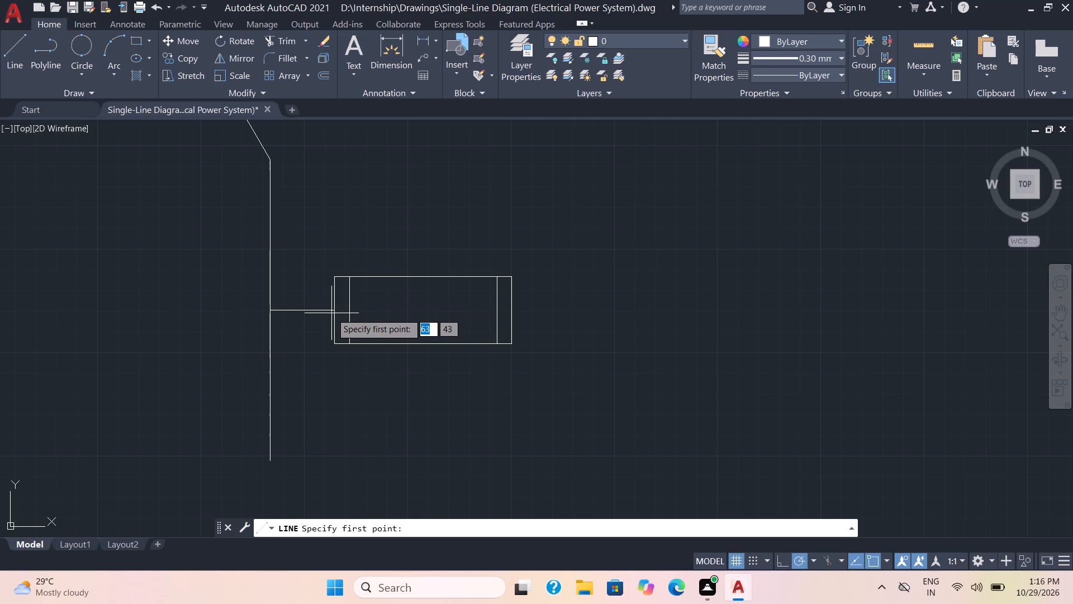
click(515, 310)
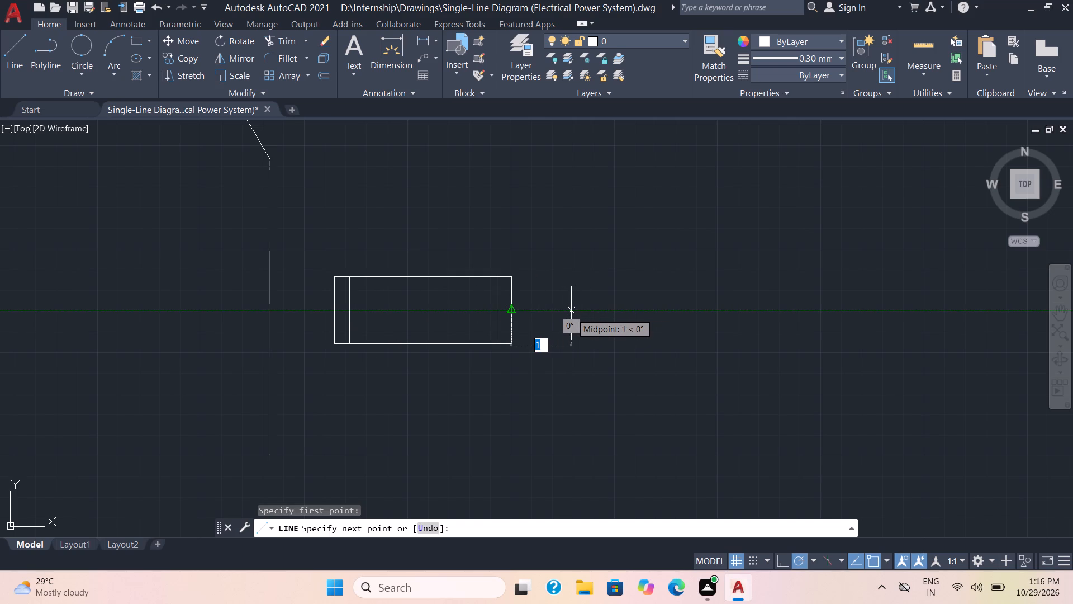
click(571, 313)
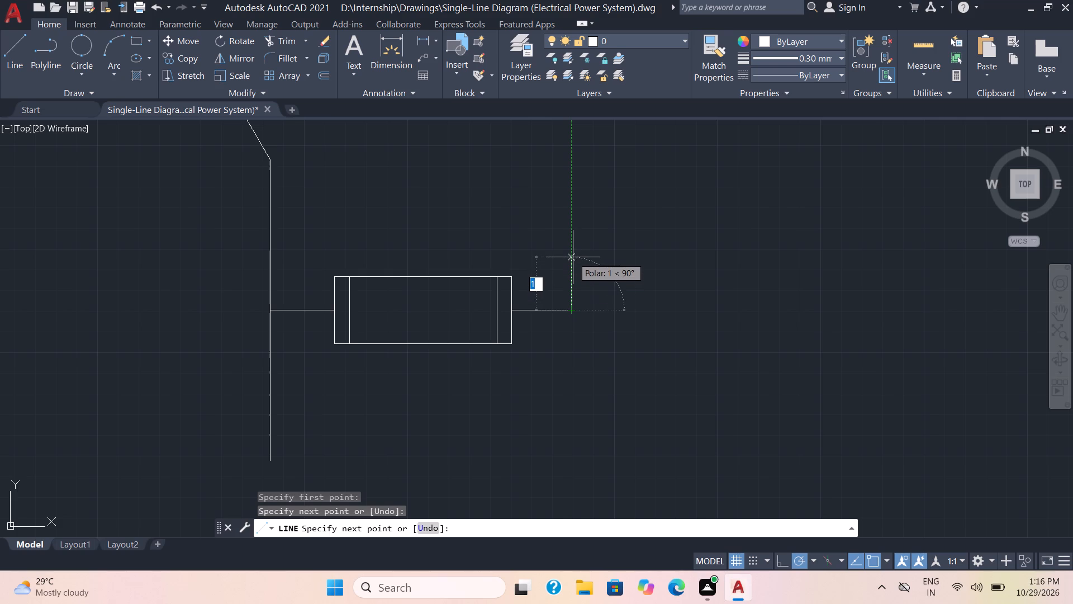
click(573, 257)
key(space)
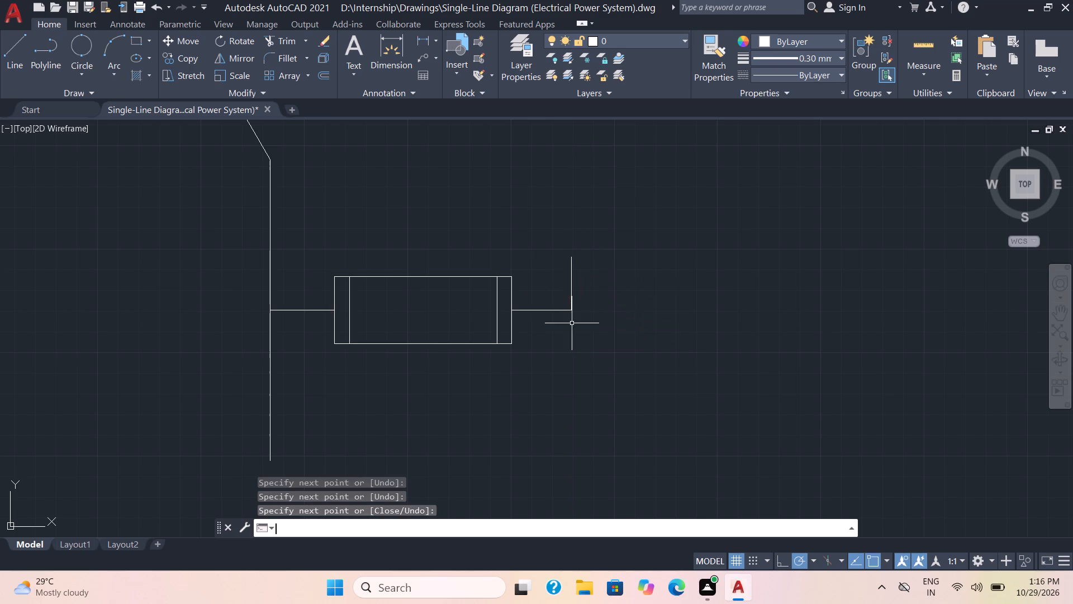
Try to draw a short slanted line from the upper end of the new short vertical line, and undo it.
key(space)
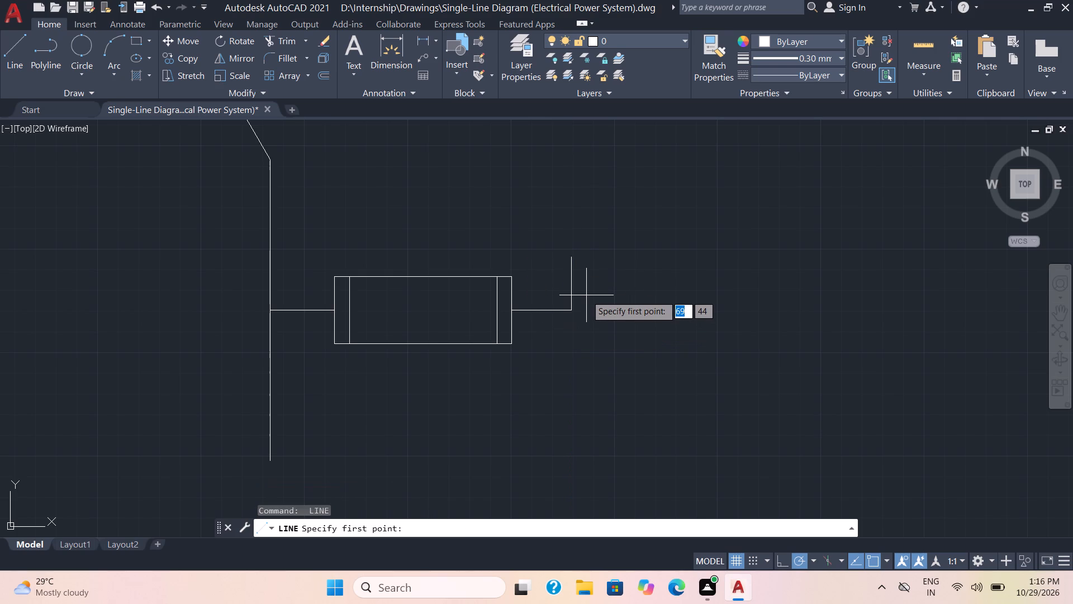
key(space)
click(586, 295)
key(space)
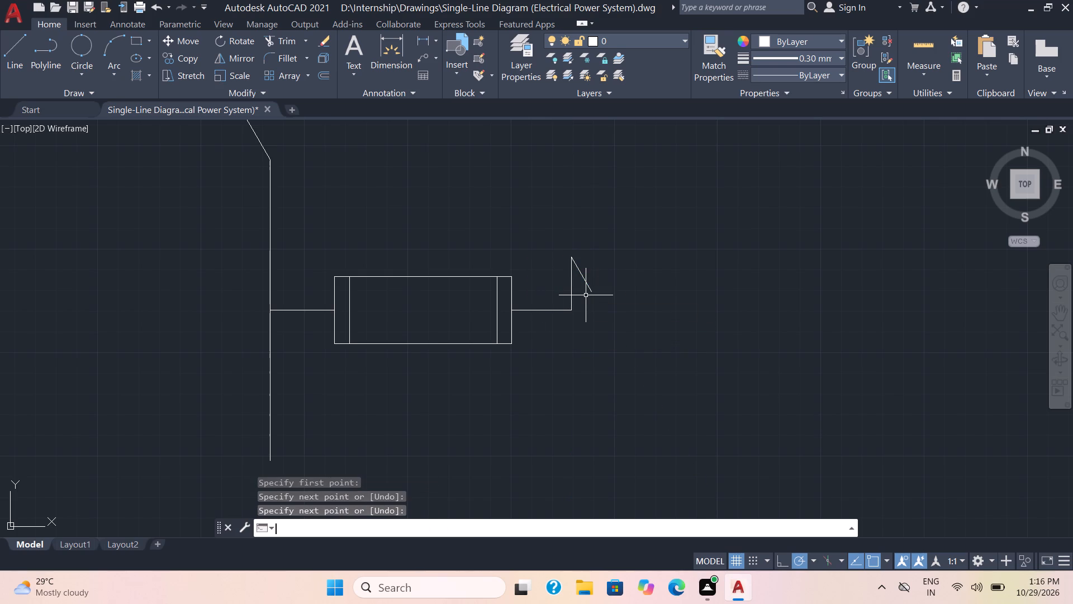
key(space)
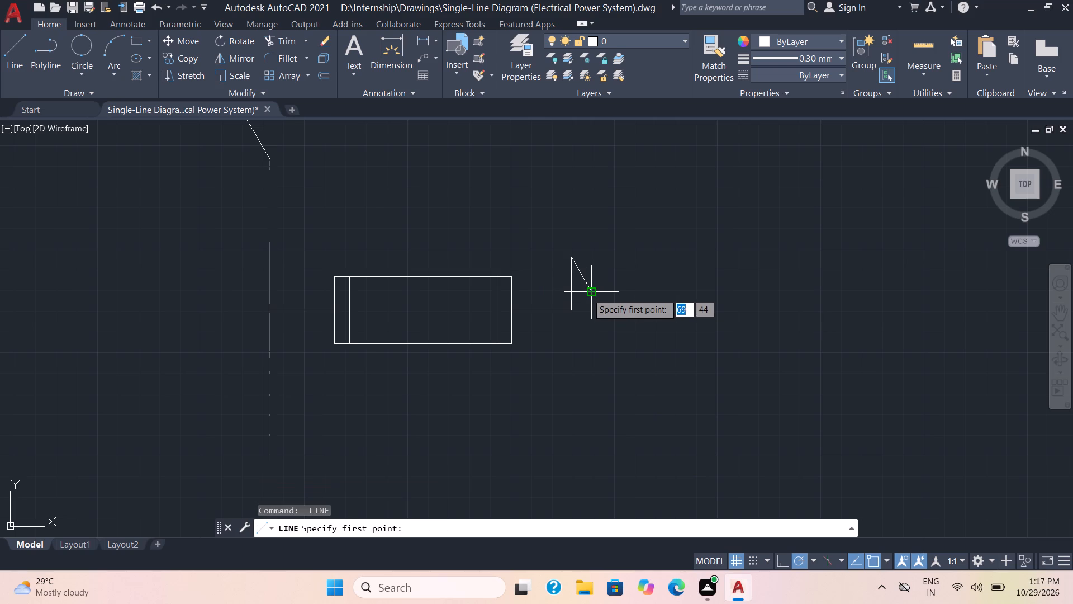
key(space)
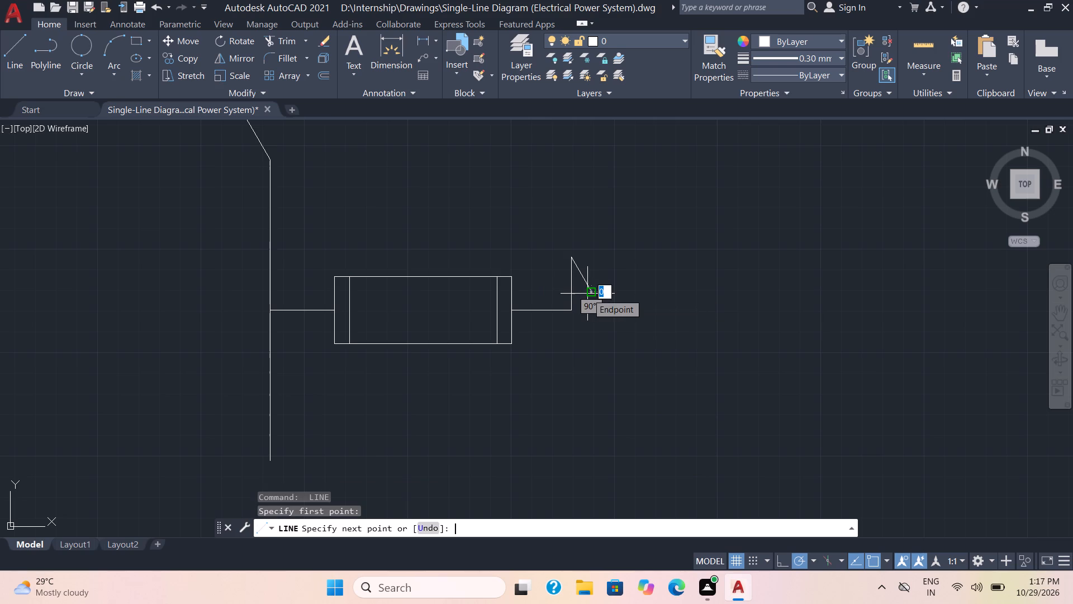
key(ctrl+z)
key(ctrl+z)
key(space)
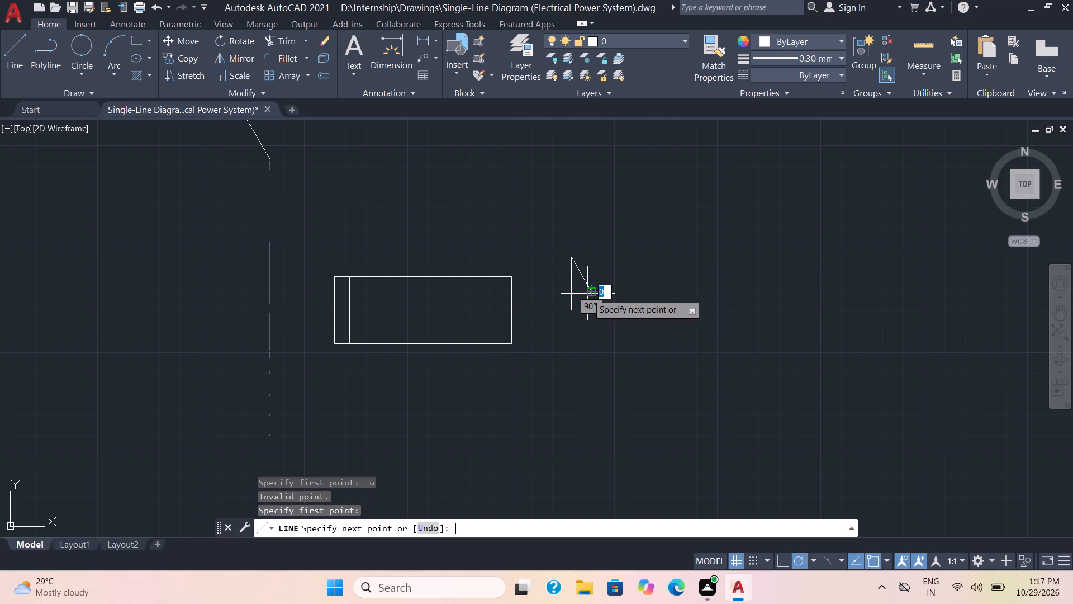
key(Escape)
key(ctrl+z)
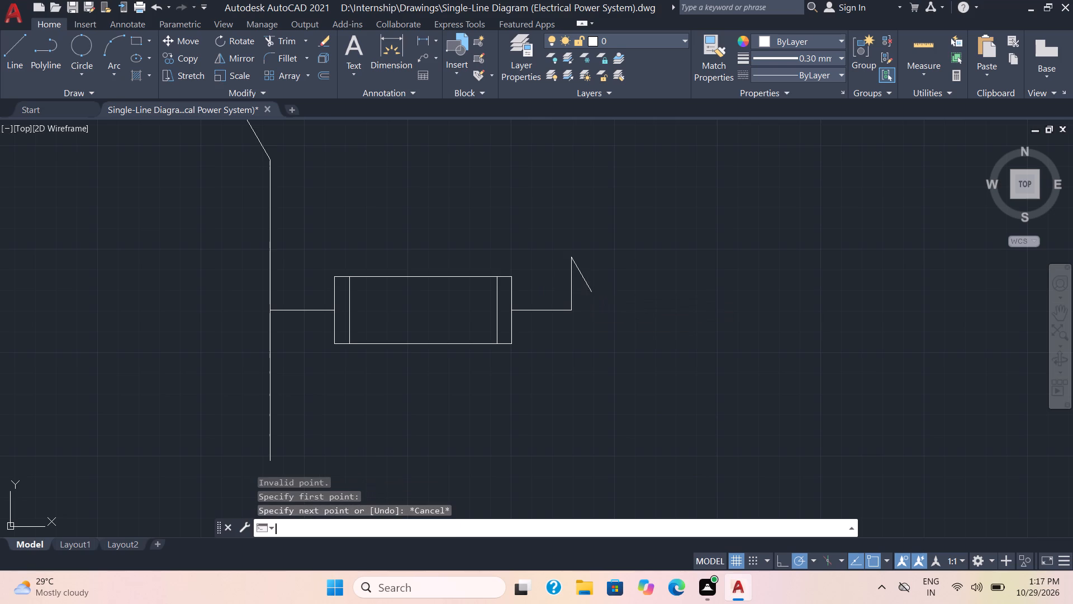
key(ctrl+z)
Mirror the short vertical line downwards about the horizontal connecting line, keeping the original, to complete the first plate.
click(587, 294)
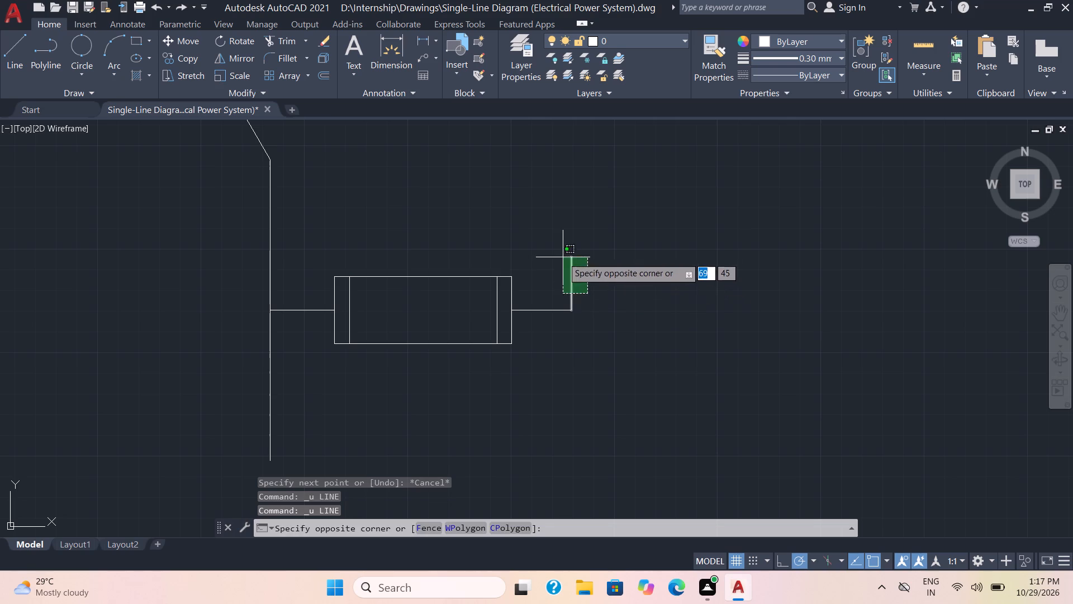
click(563, 256)
click(237, 57)
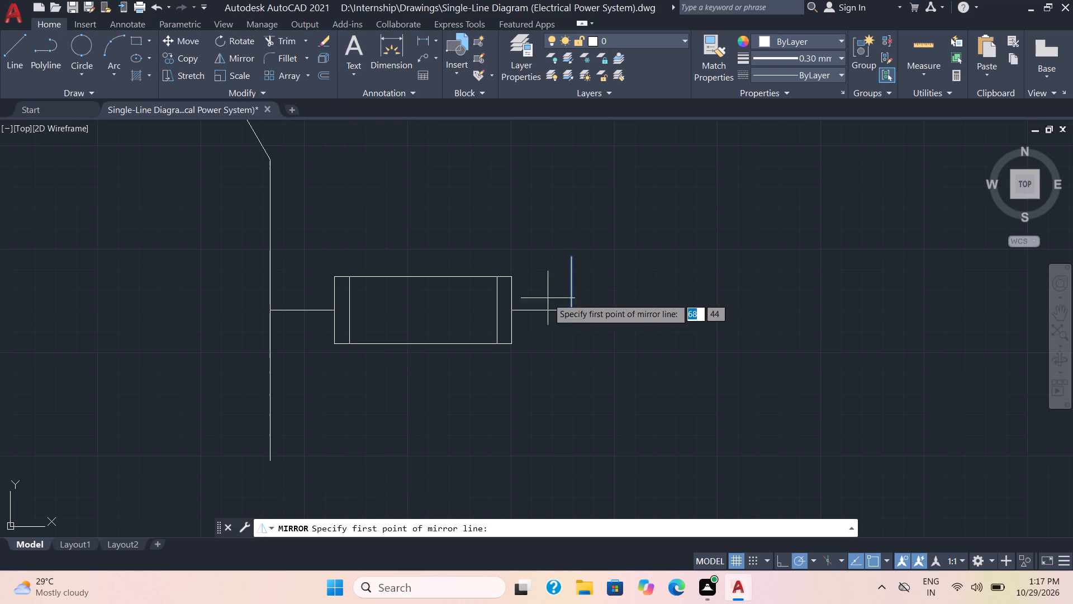
click(572, 312)
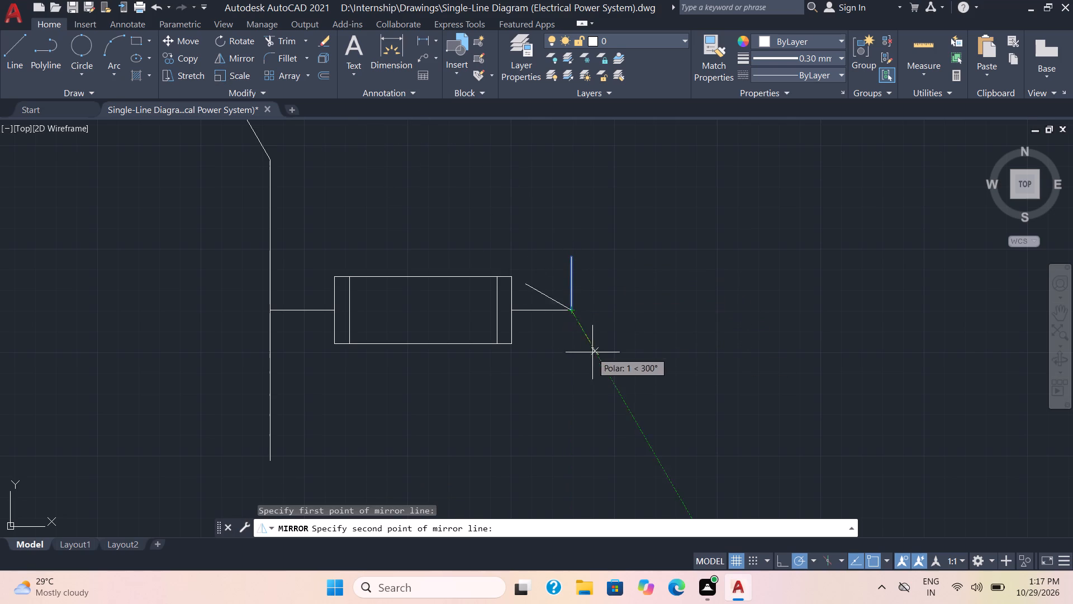
click(628, 308)
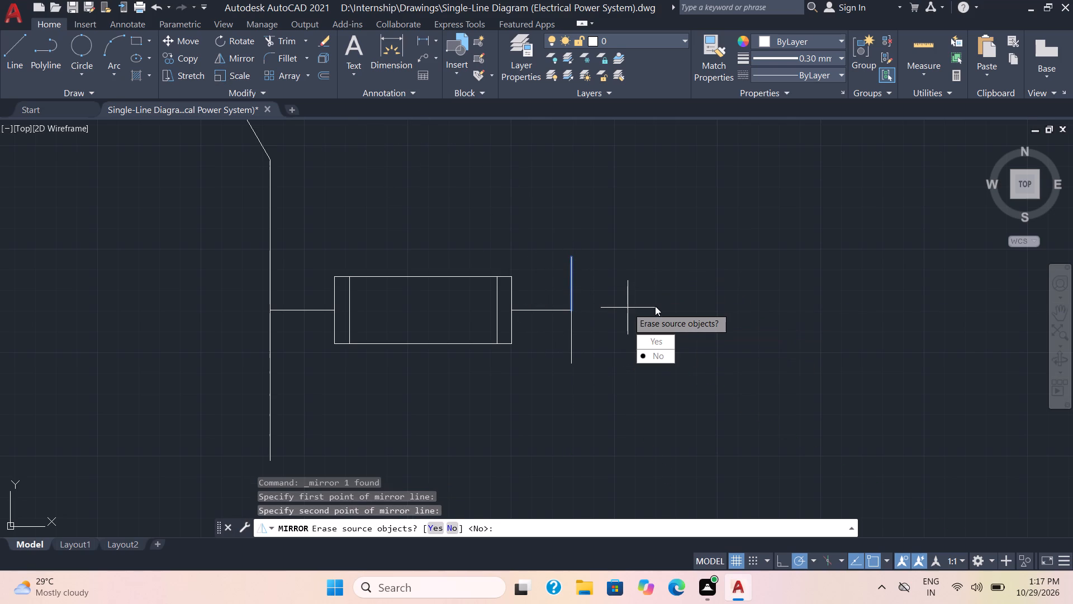
drag(659, 356, 628, 308)
Mirror both halves of the vertical plate about a vertical axis slightly to their right, keeping the originals, to form a parallel second plate.
click(588, 298)
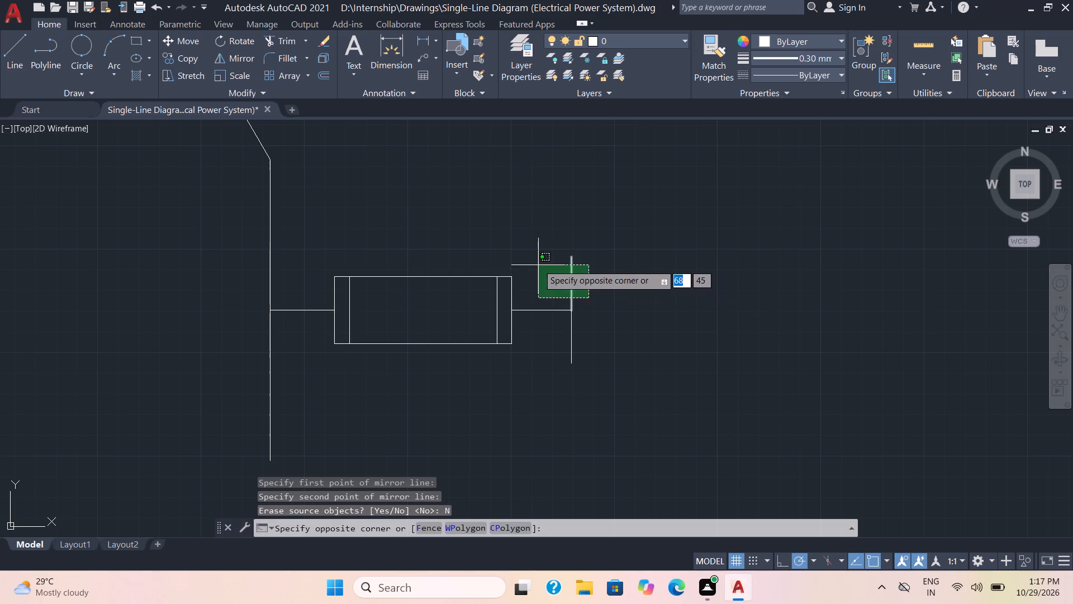
click(544, 263)
click(595, 342)
click(553, 334)
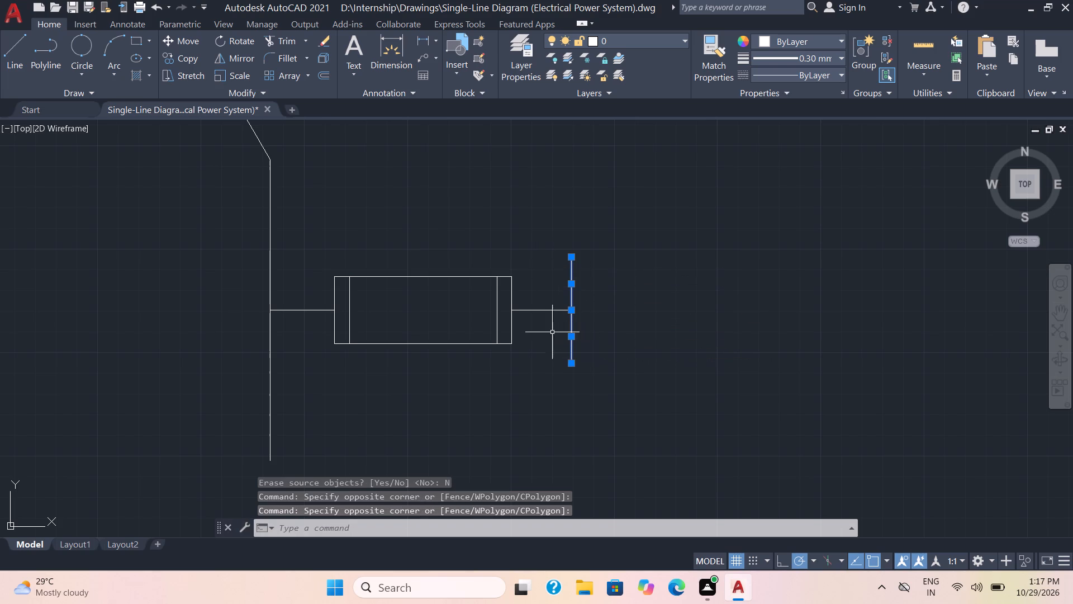
click(240, 51)
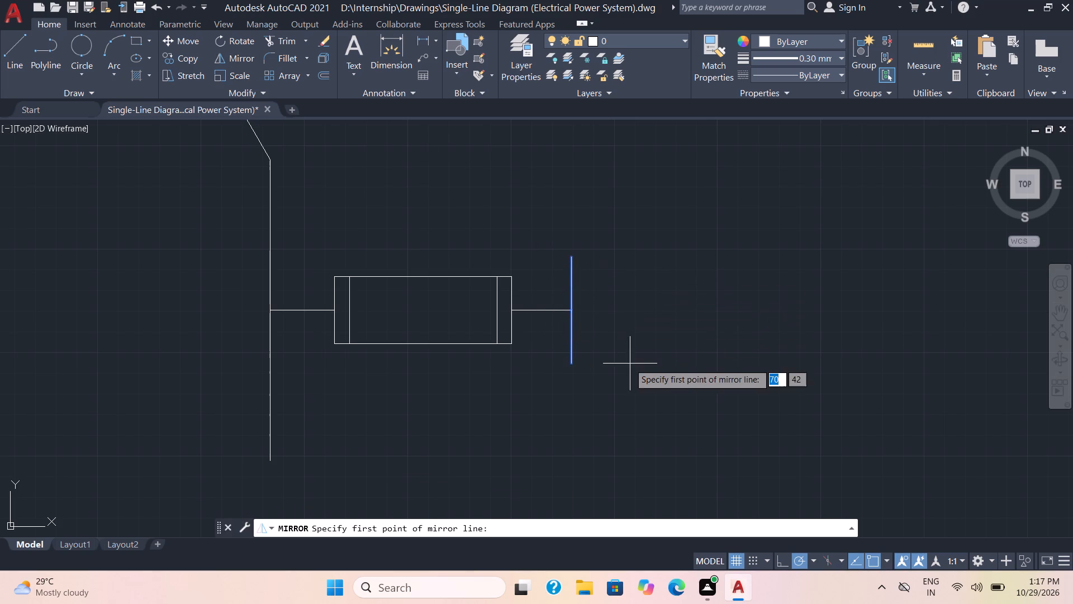
click(586, 365)
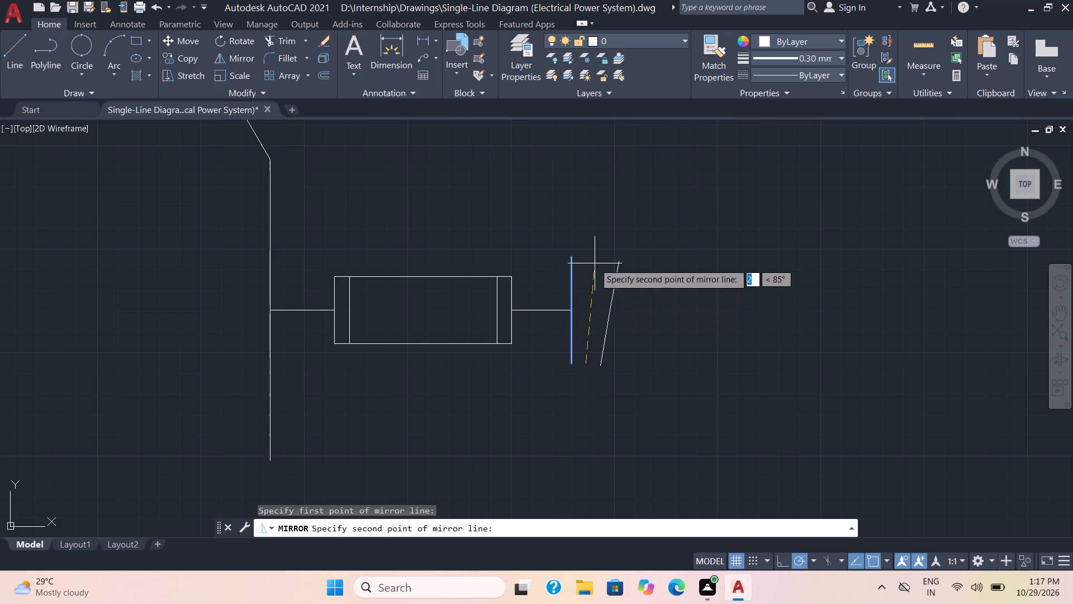
click(583, 232)
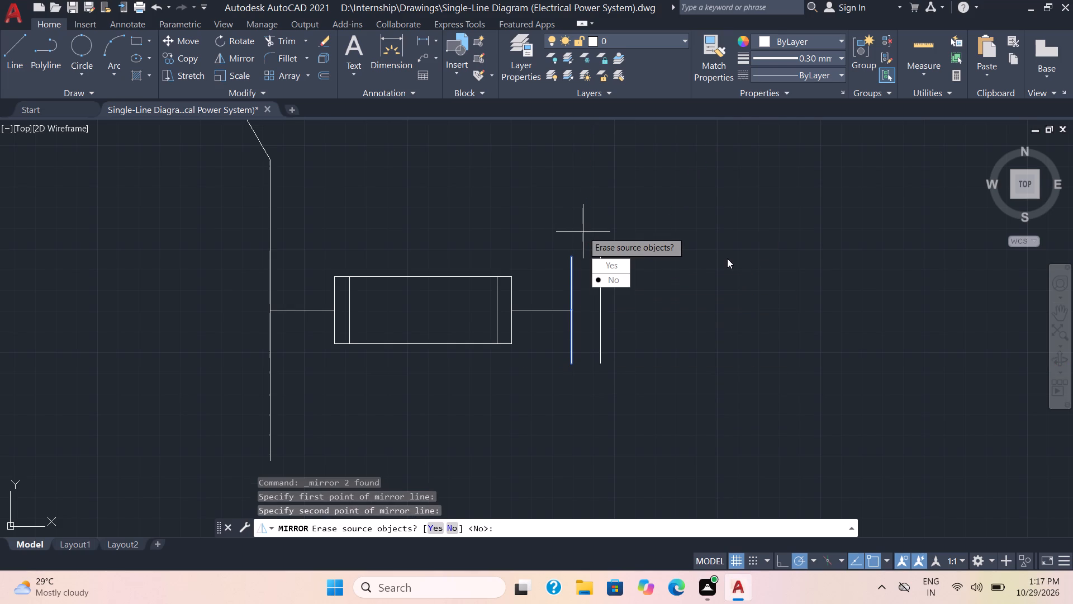
drag(617, 284, 581, 232)
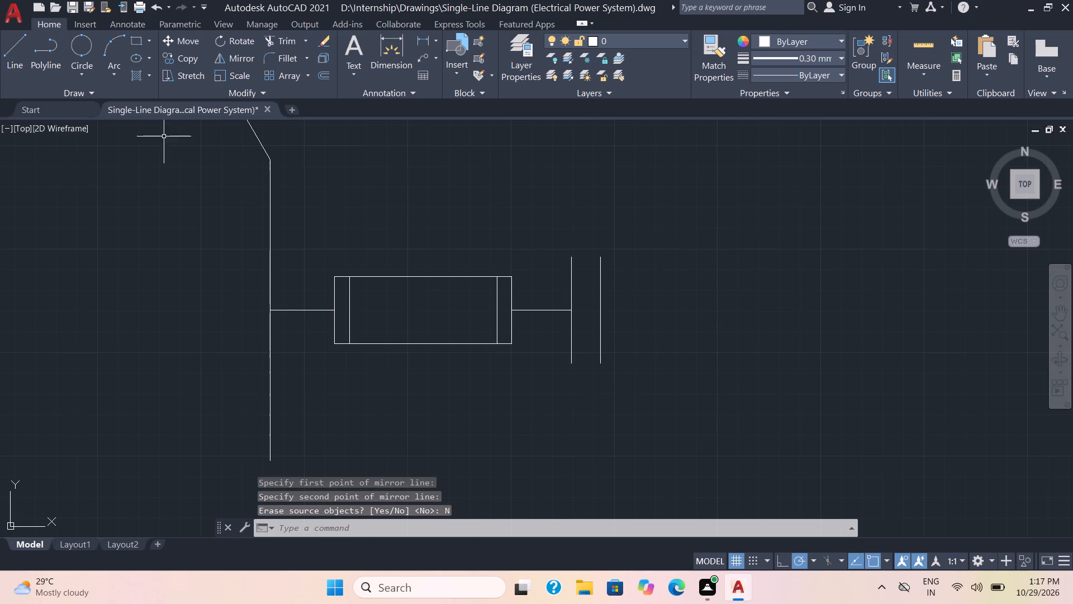
Draw a short horizontal line to the right from the midpoint of the second plate.
click(15, 59)
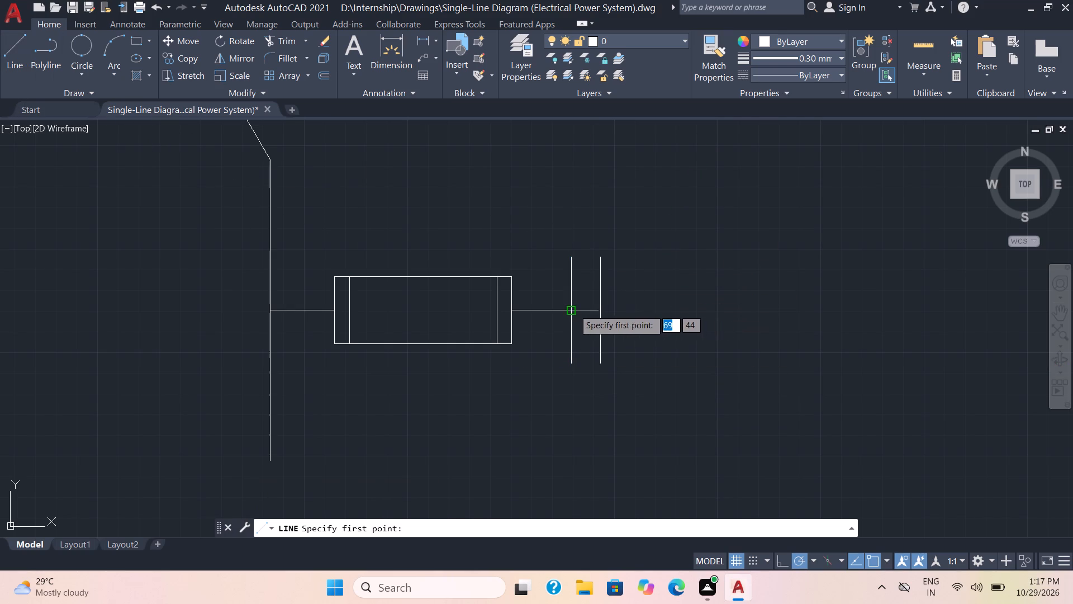
click(602, 310)
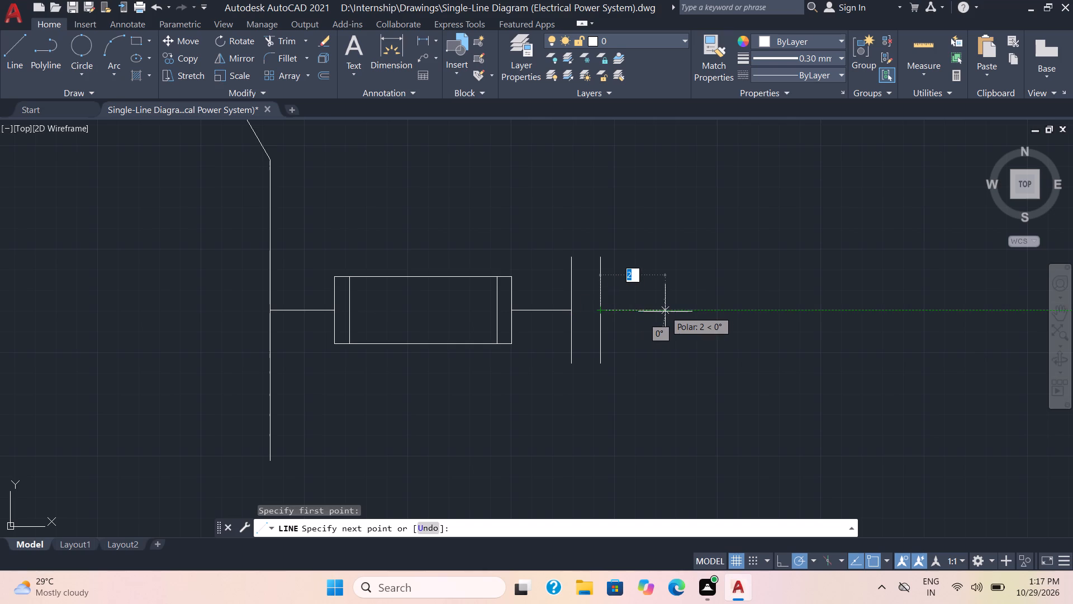
click(647, 312)
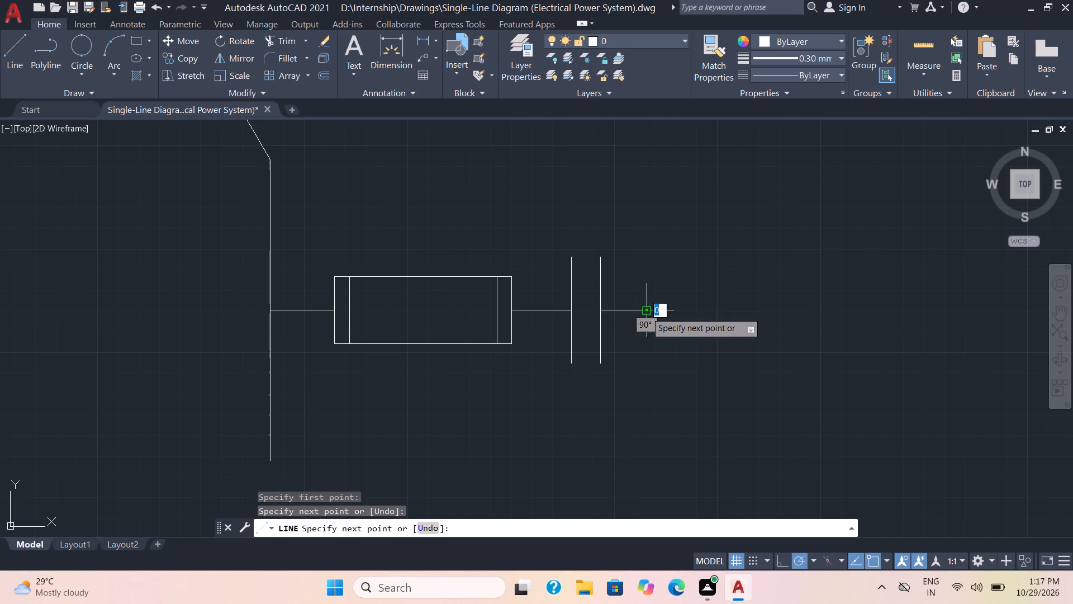
Draw a two-point circle about 3 units in diameter, extending right from the free end of the short horizontal line.
click(78, 45)
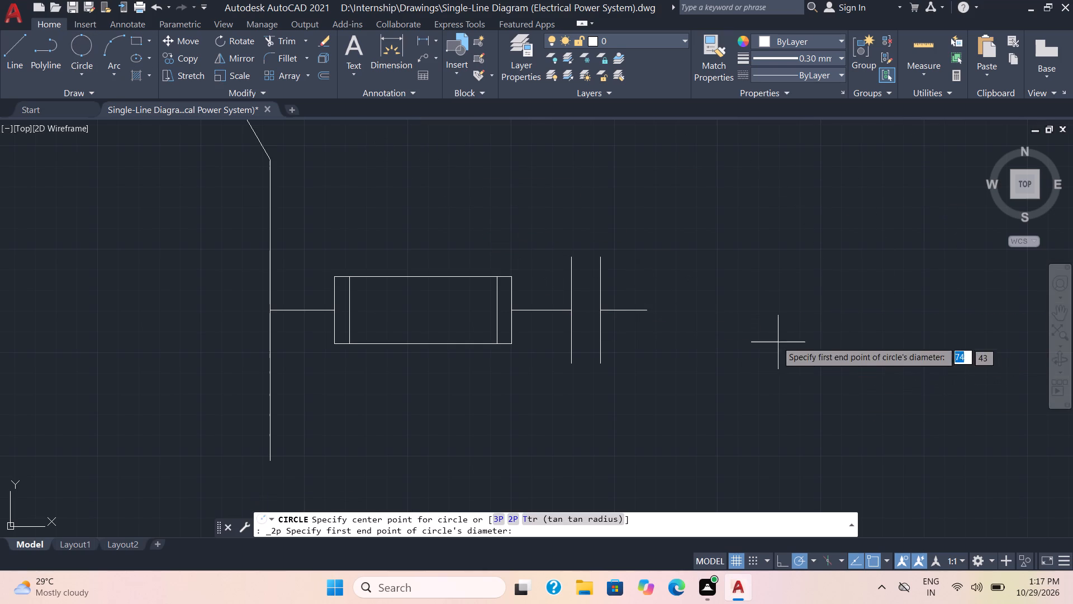
click(644, 309)
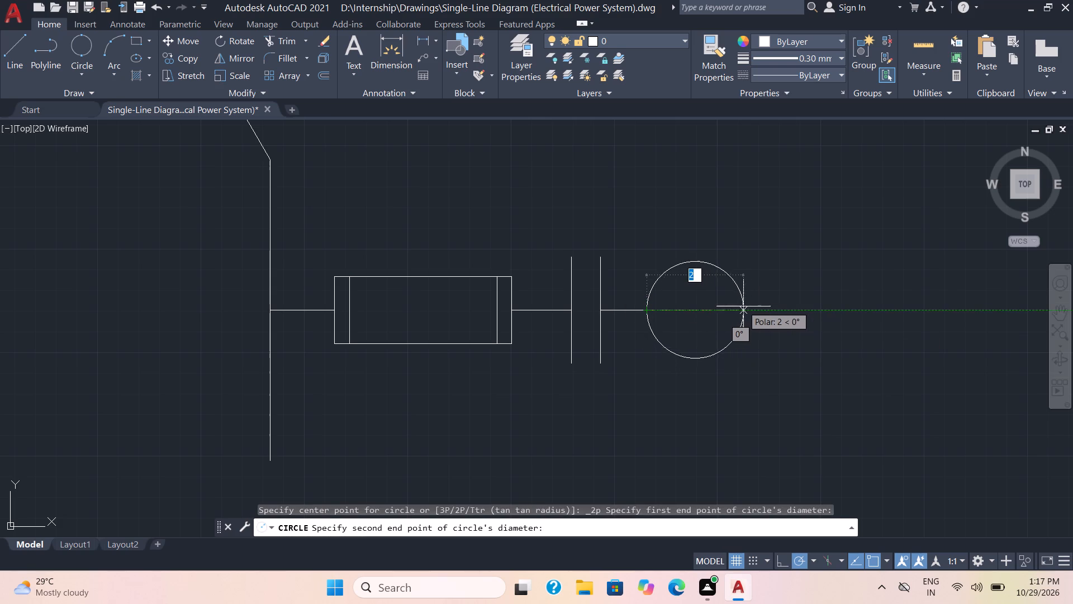
click(769, 317)
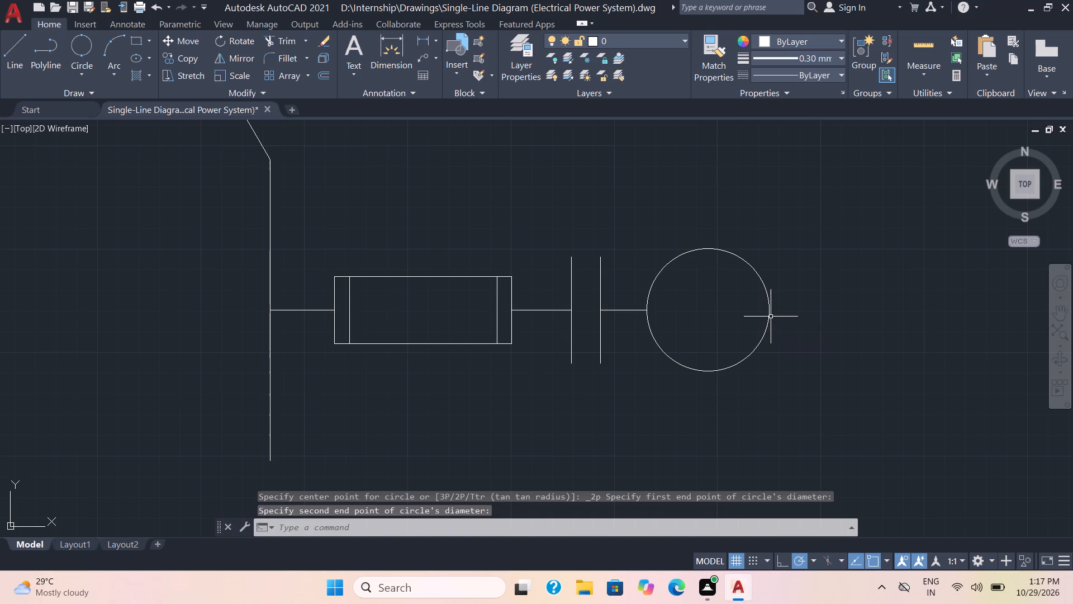
Copy the side branch with rectangle, plates and circle straight down to the lower end of the vertical line.
scroll(874, 349, down, 4)
middle_drag(891, 375, 777, 365)
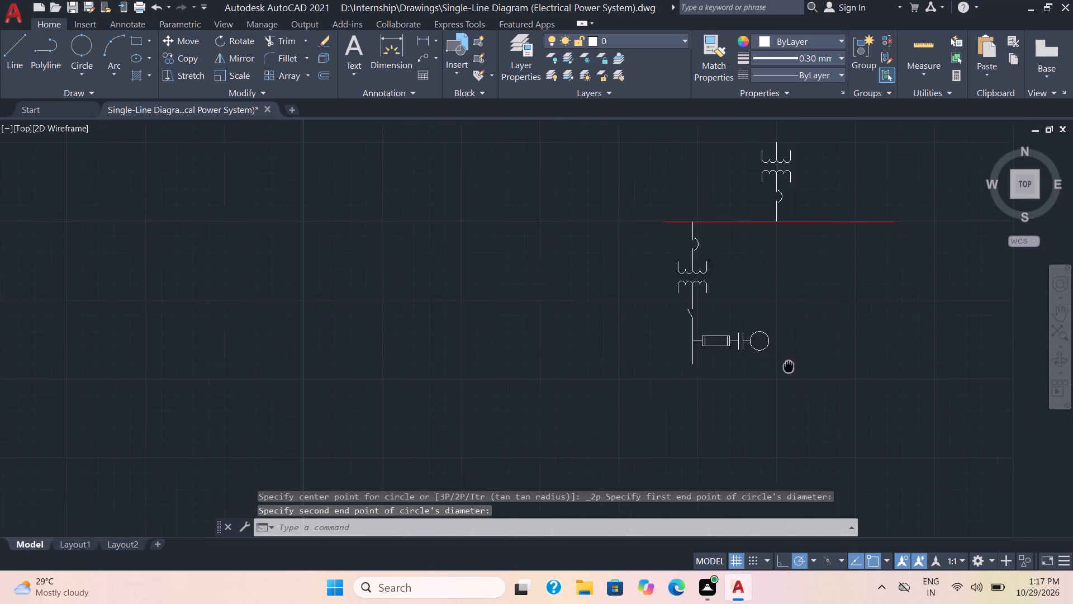
middle_drag(777, 365, 615, 337)
scroll(656, 334, up, 3)
scroll(581, 319, down, 2)
middle_drag(658, 338, 775, 361)
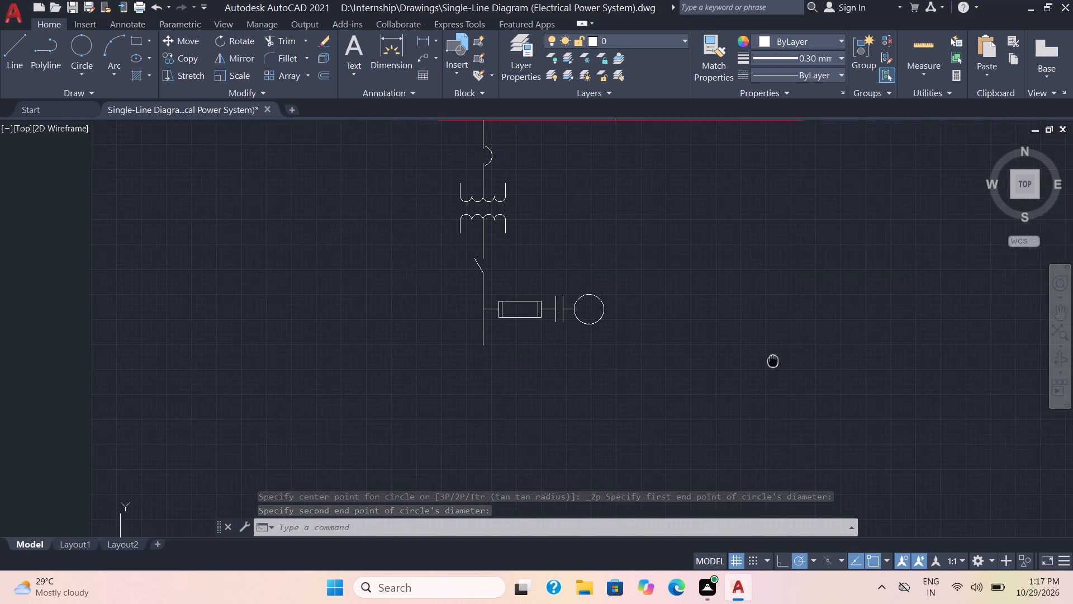
middle_drag(775, 361, 784, 360)
scroll(786, 358, up, 3)
scroll(696, 348, down, 3)
click(572, 333)
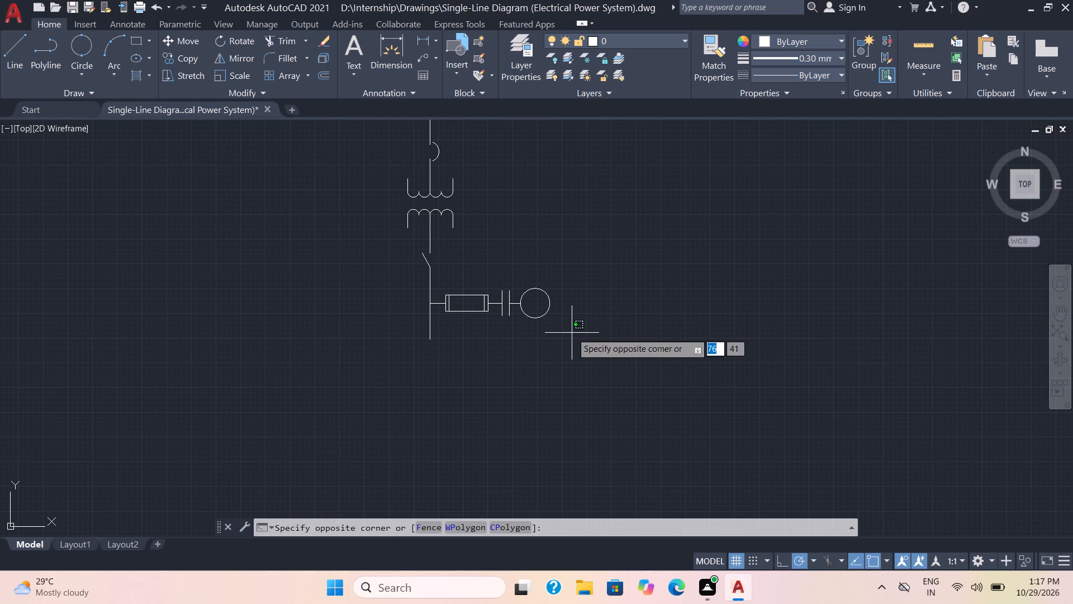
click(438, 277)
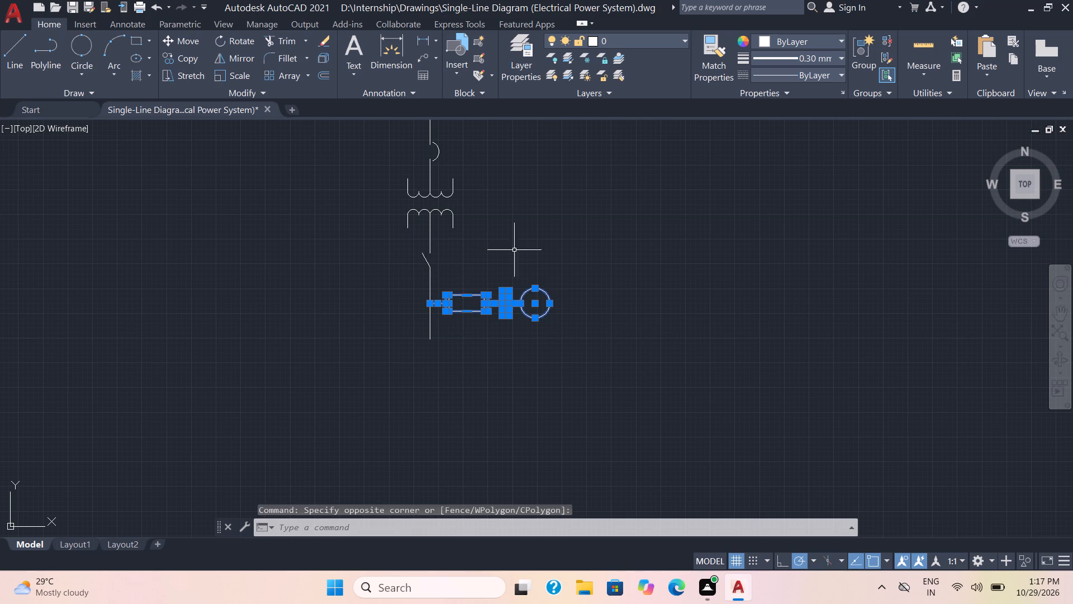
click(183, 58)
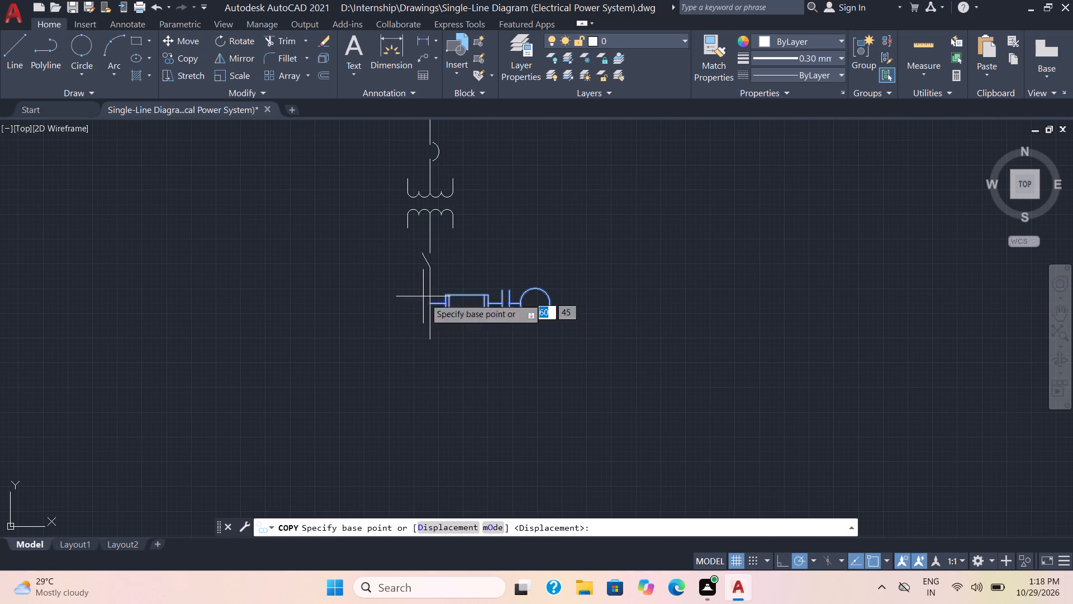
click(429, 303)
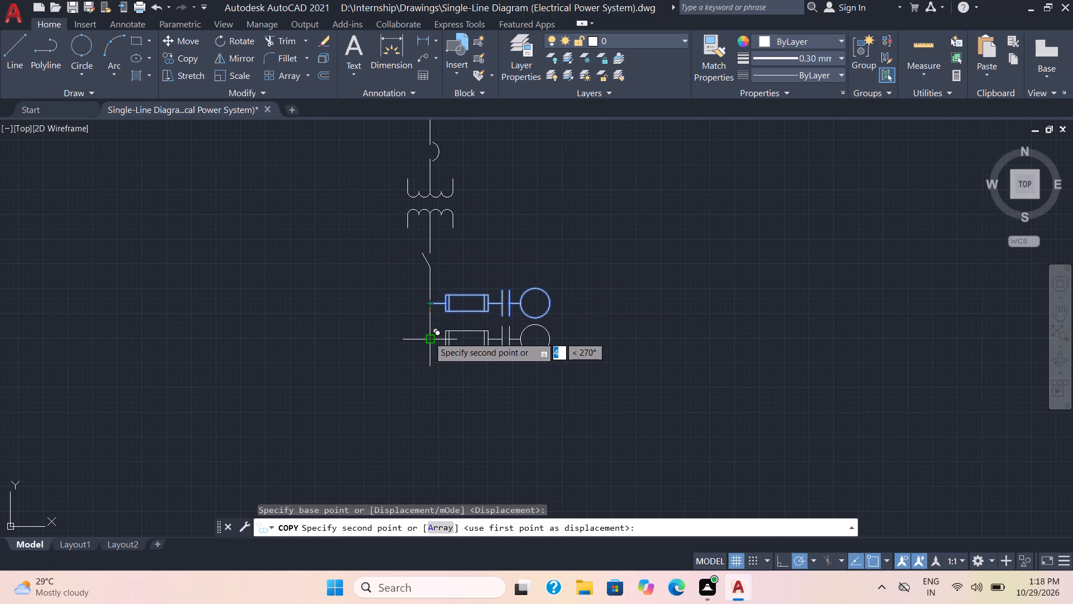
scroll(429, 337, up, 4)
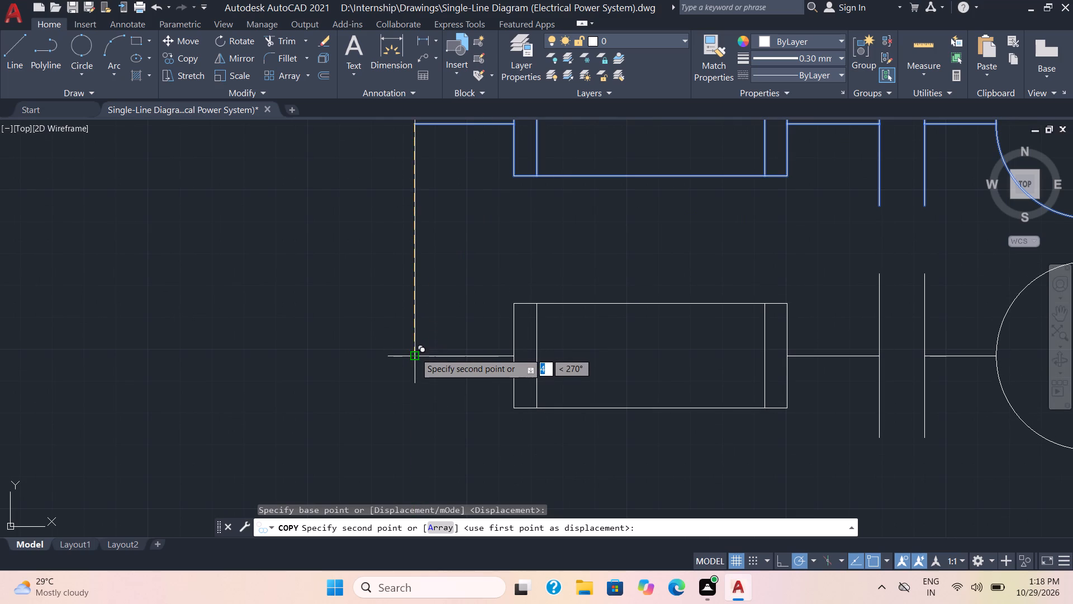
click(414, 353)
scroll(604, 335, down, 5)
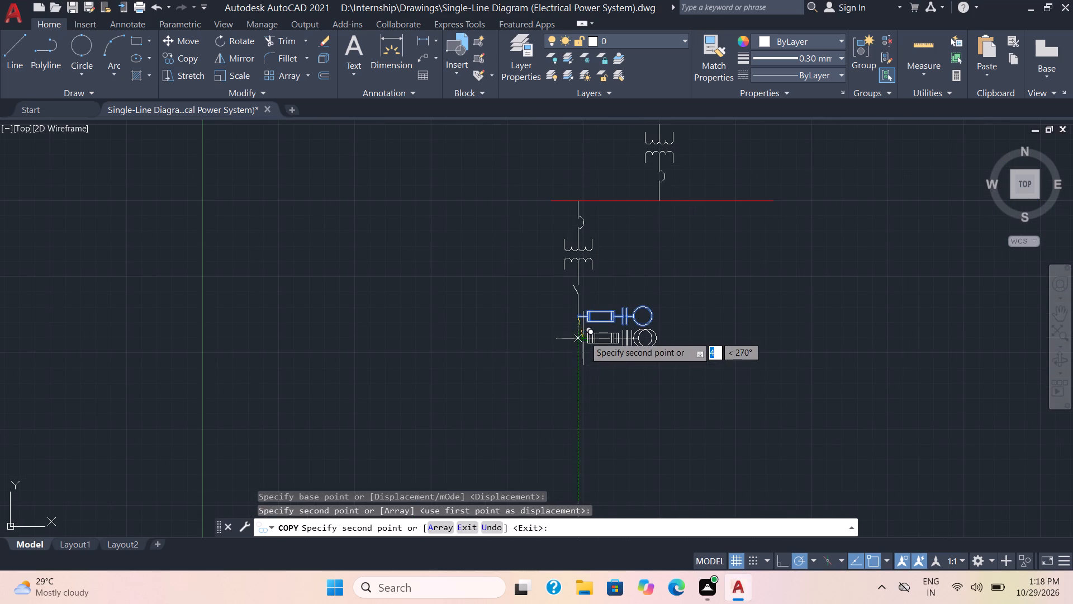
key(space)
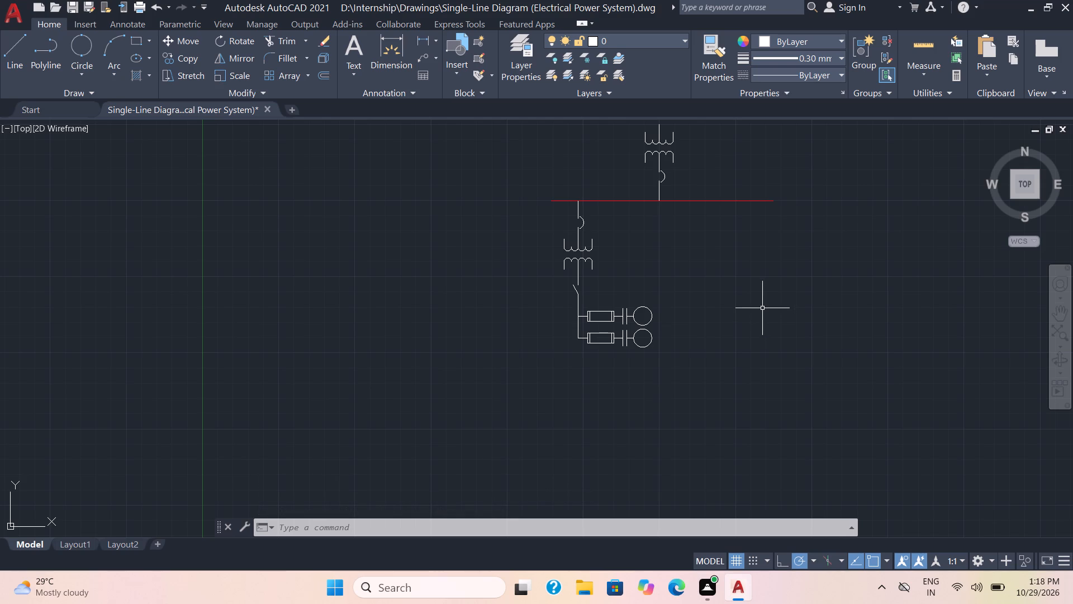
Copy the breaker arc and its two line segments above the lower transformer about 24 units right along the red busbar.
click(590, 234)
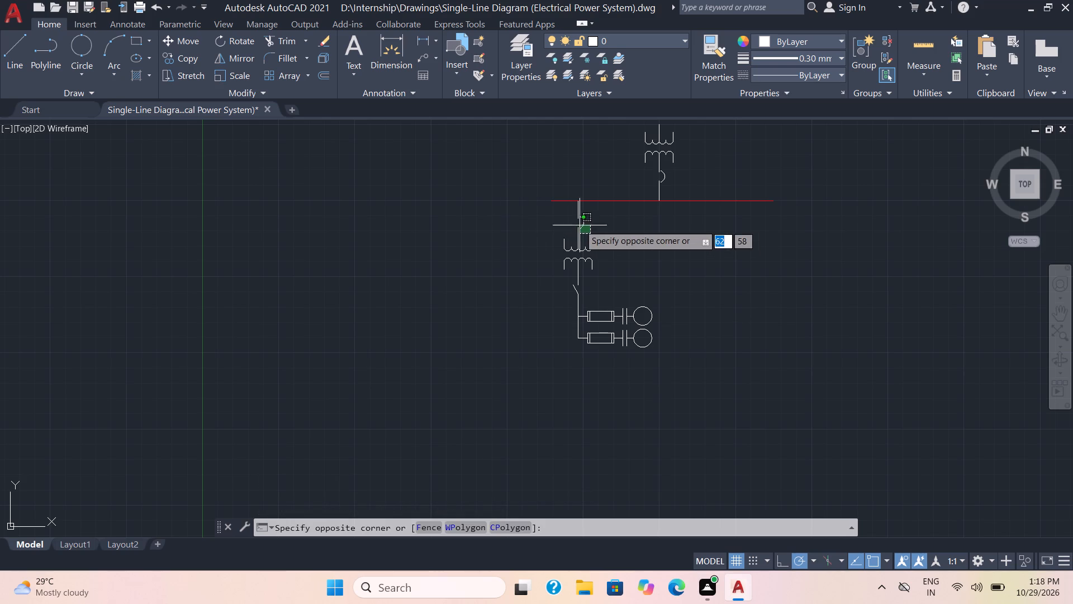
click(571, 215)
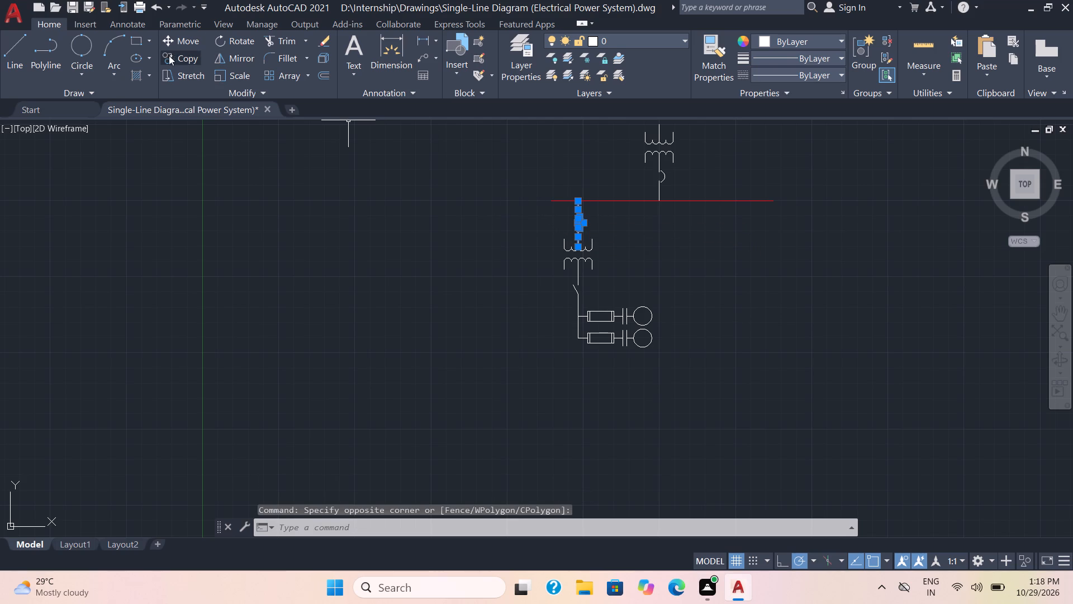
click(174, 59)
click(576, 202)
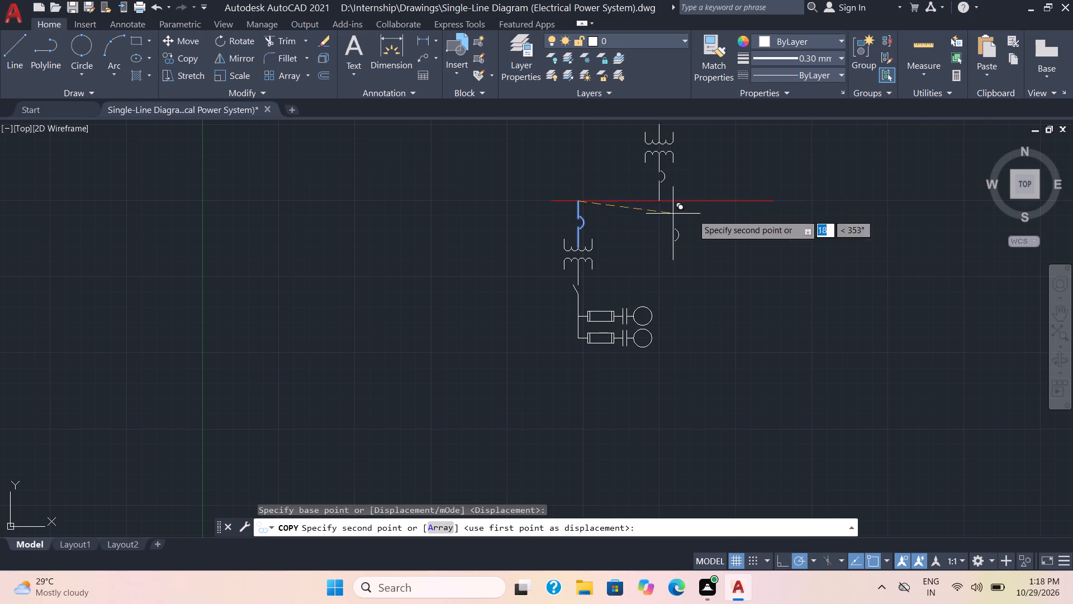
click(728, 200)
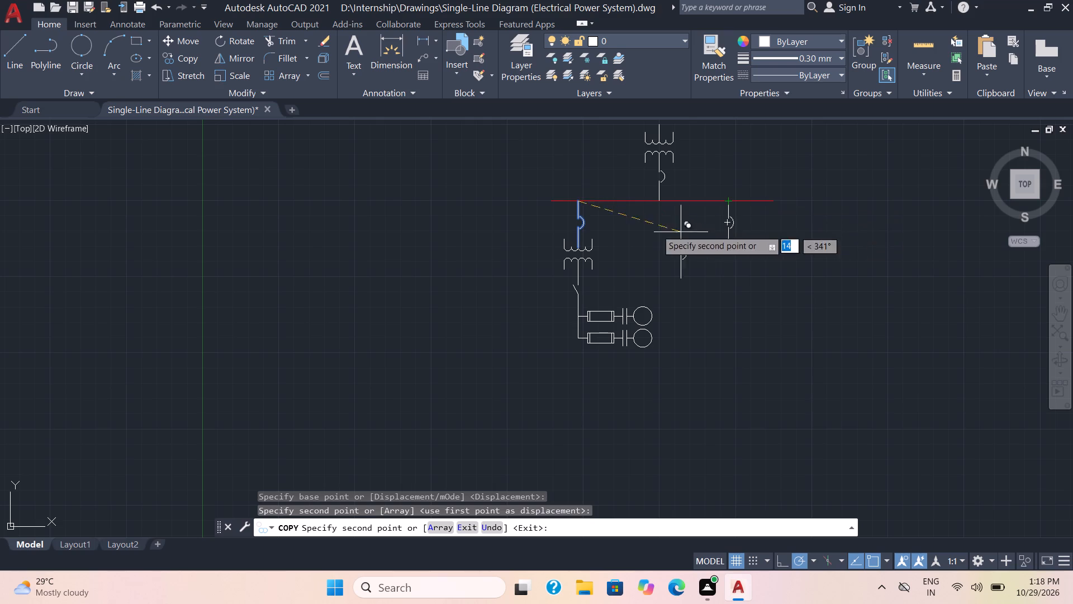
key(space)
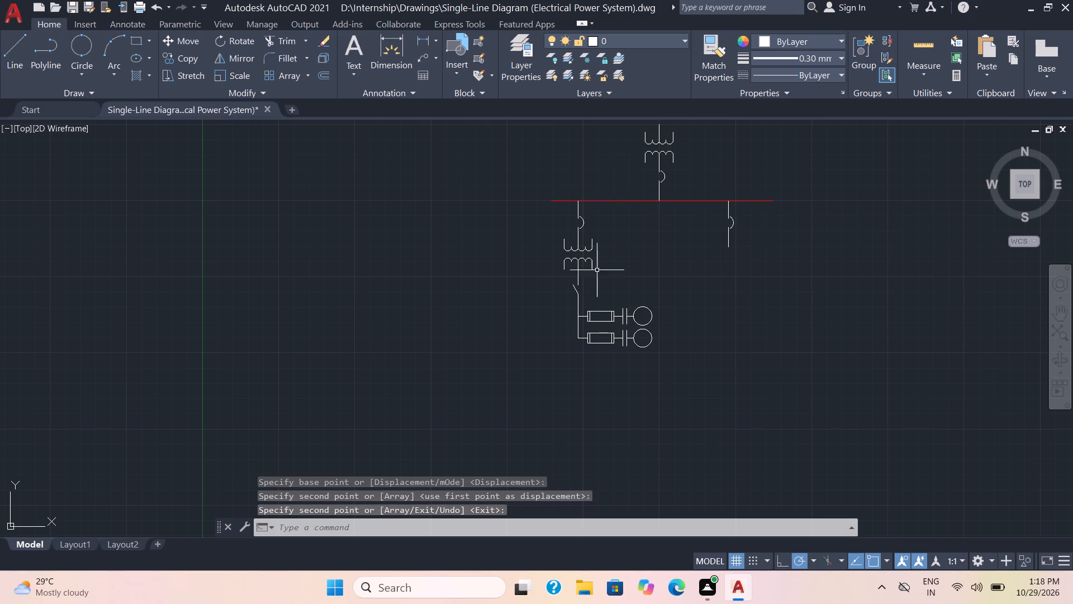
Copy the slanted switch line and the vertical line below it to about 1 unit beneath the new right-hand breaker line.
click(585, 302)
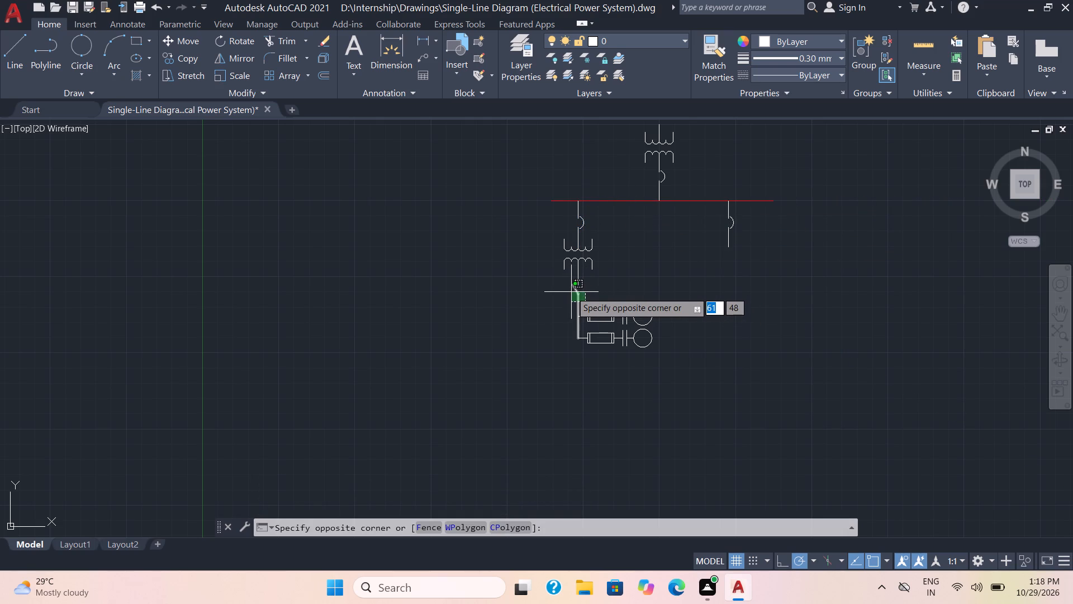
click(571, 292)
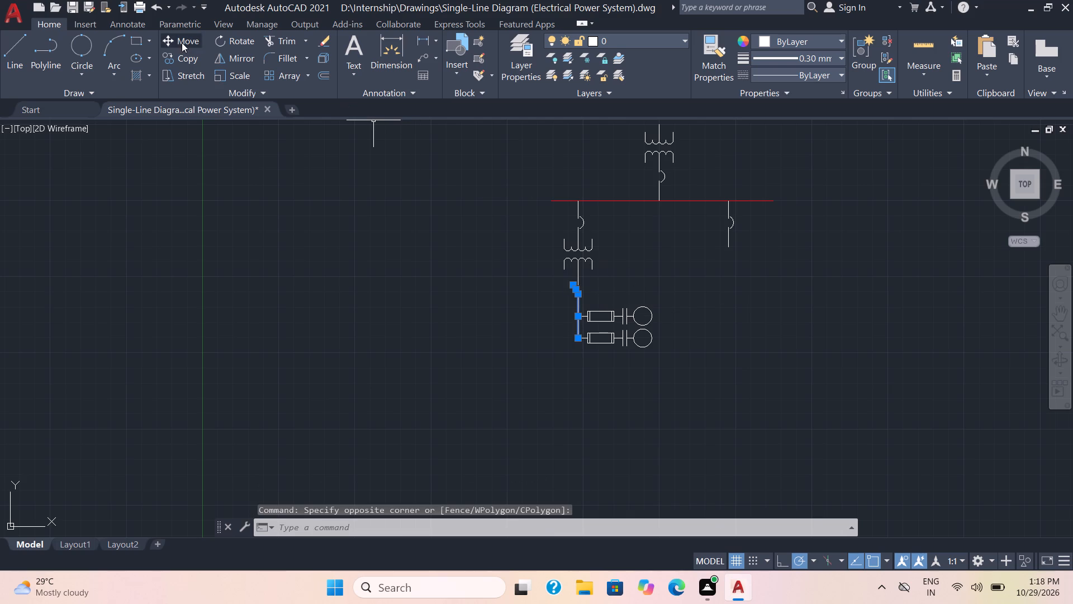
click(189, 56)
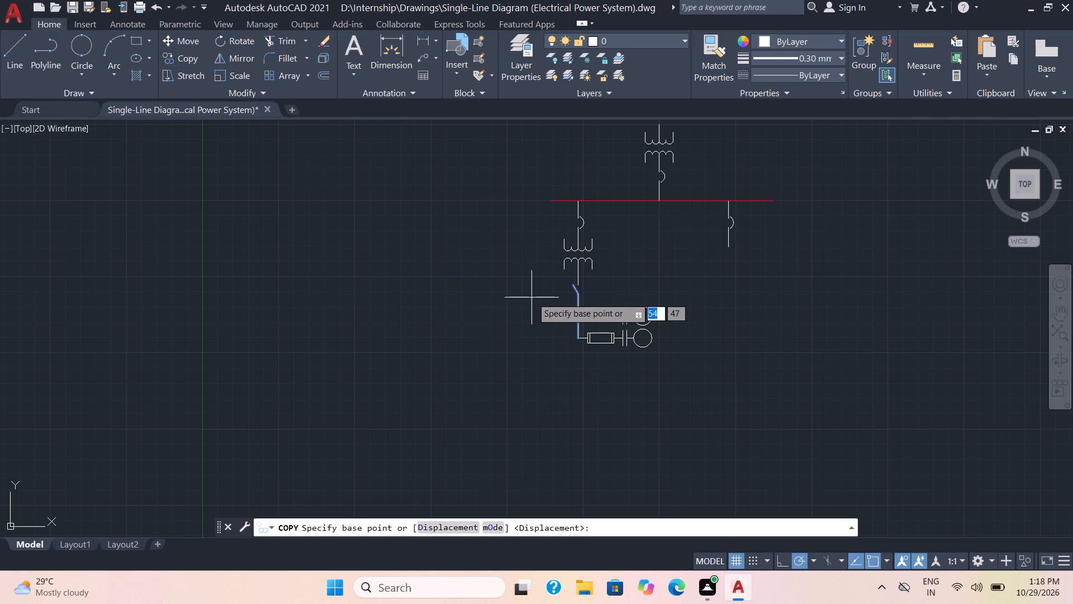
click(581, 295)
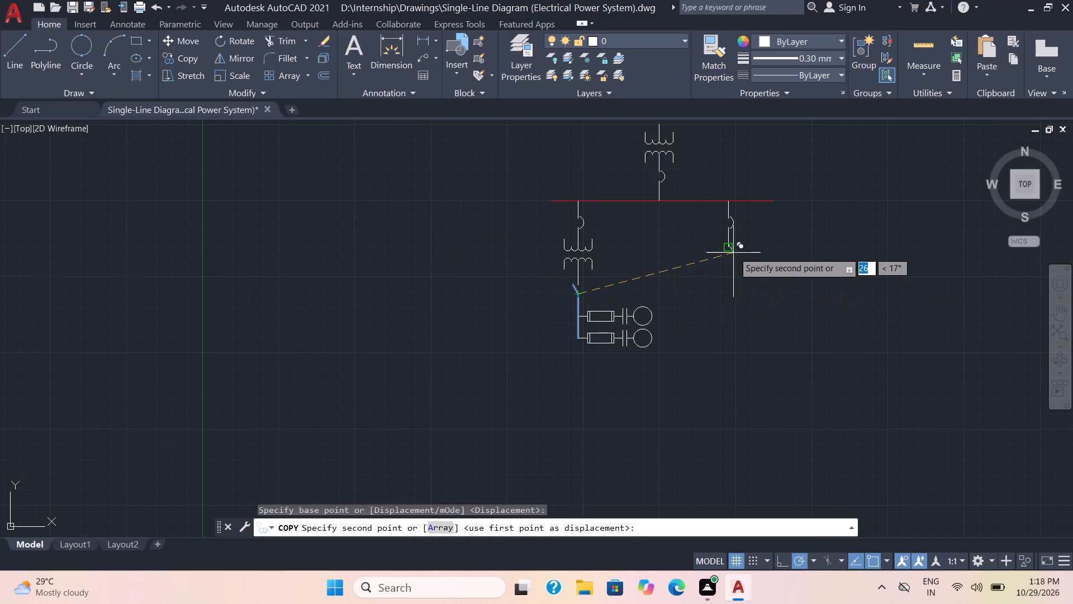
scroll(730, 249, up, 3)
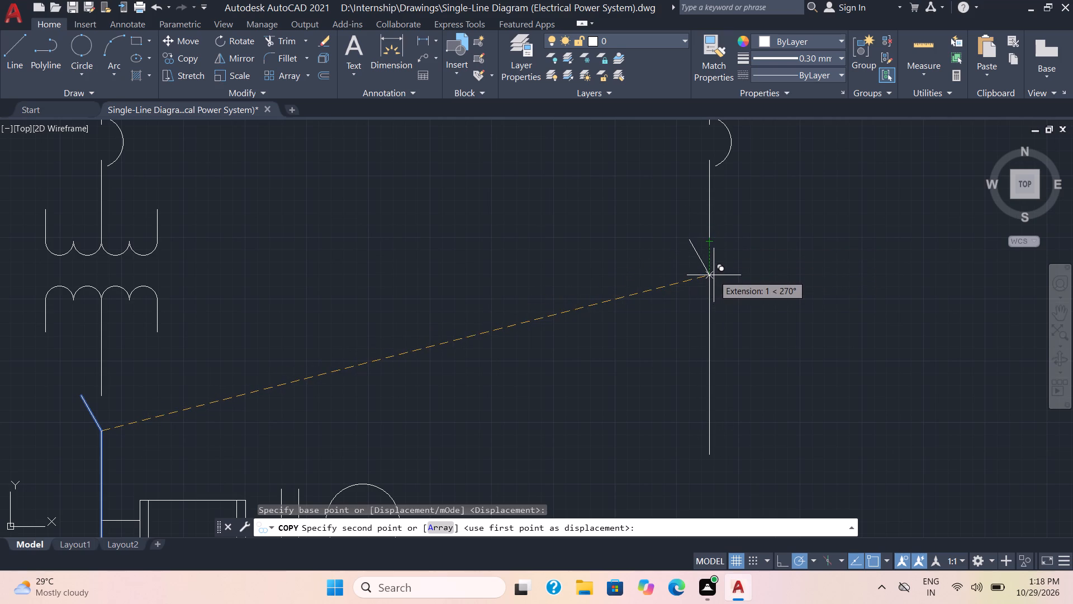
click(714, 275)
scroll(778, 294, down, 1)
key(space)
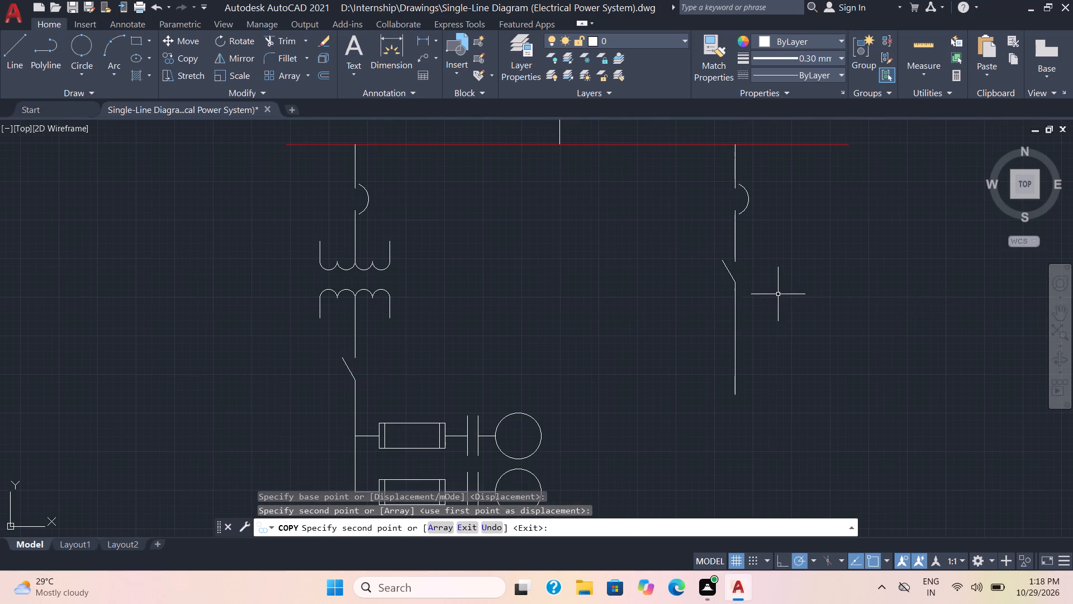
scroll(803, 327, down, 1)
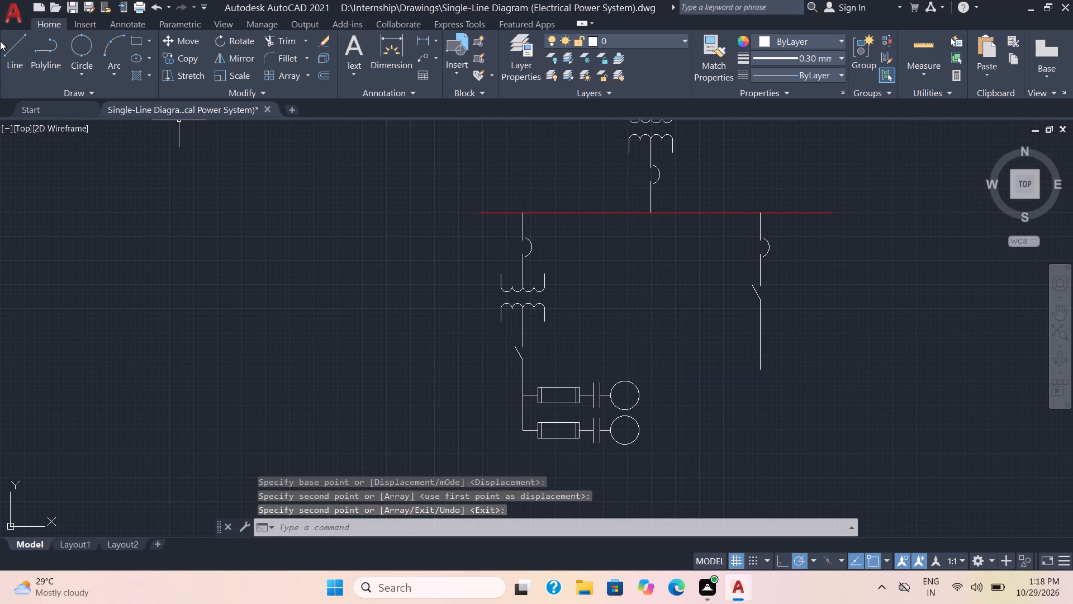
Shorten the vertical line below the right-hand switch to its midpoint, using a temporary 2-unit horizontal line as trim boundary and removing it.
click(23, 49)
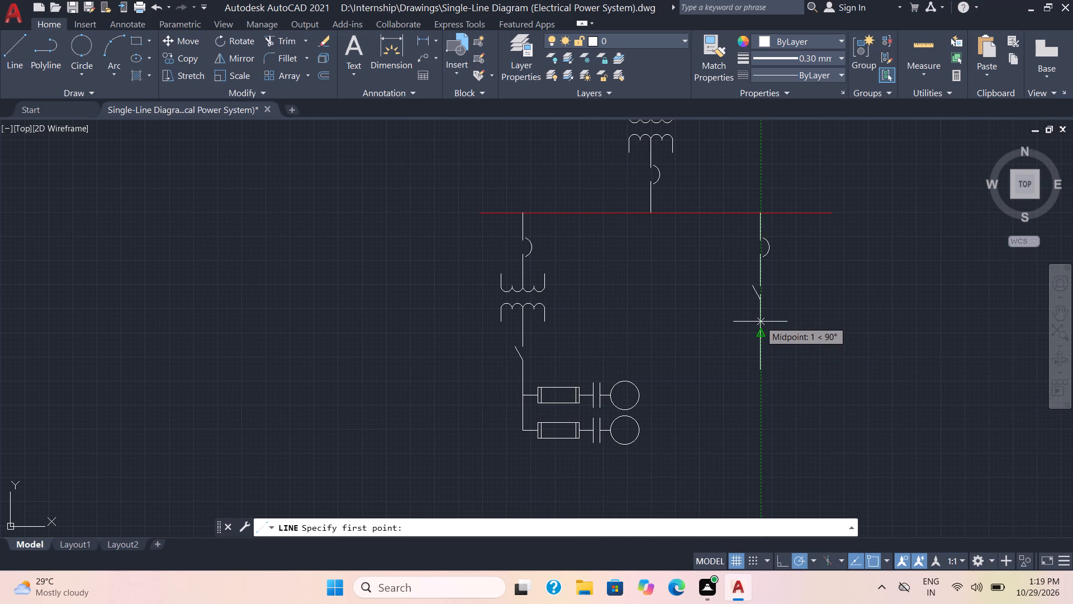
click(757, 334)
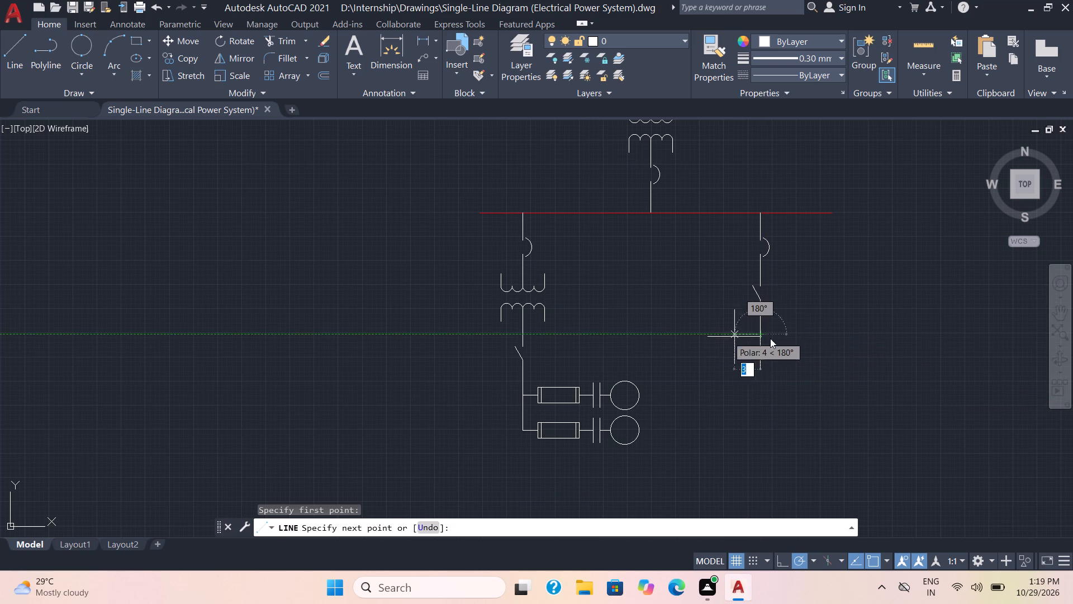
click(742, 337)
key(space)
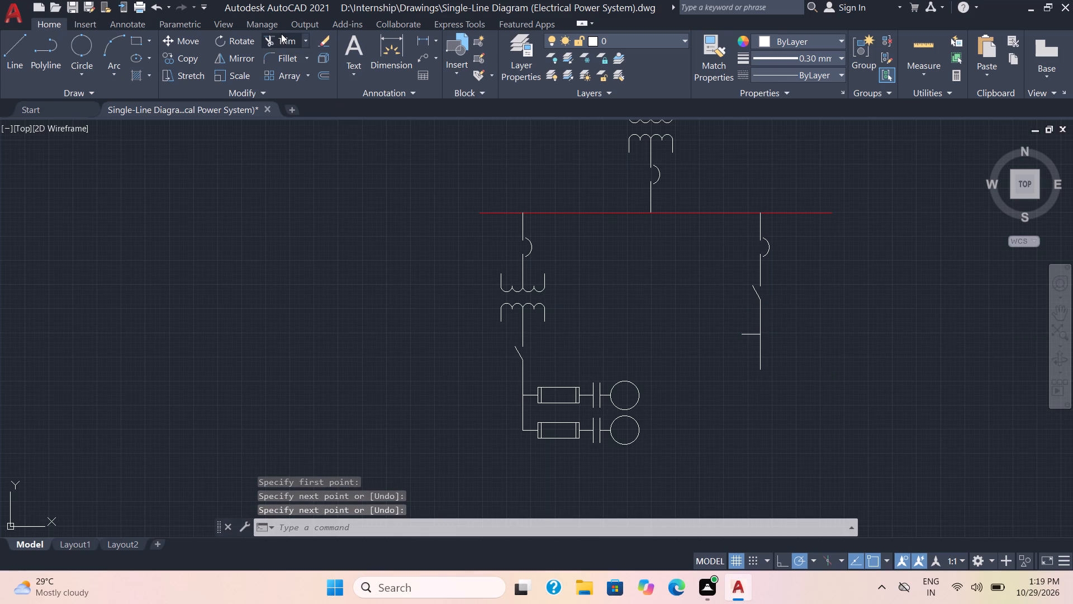
click(281, 34)
click(761, 348)
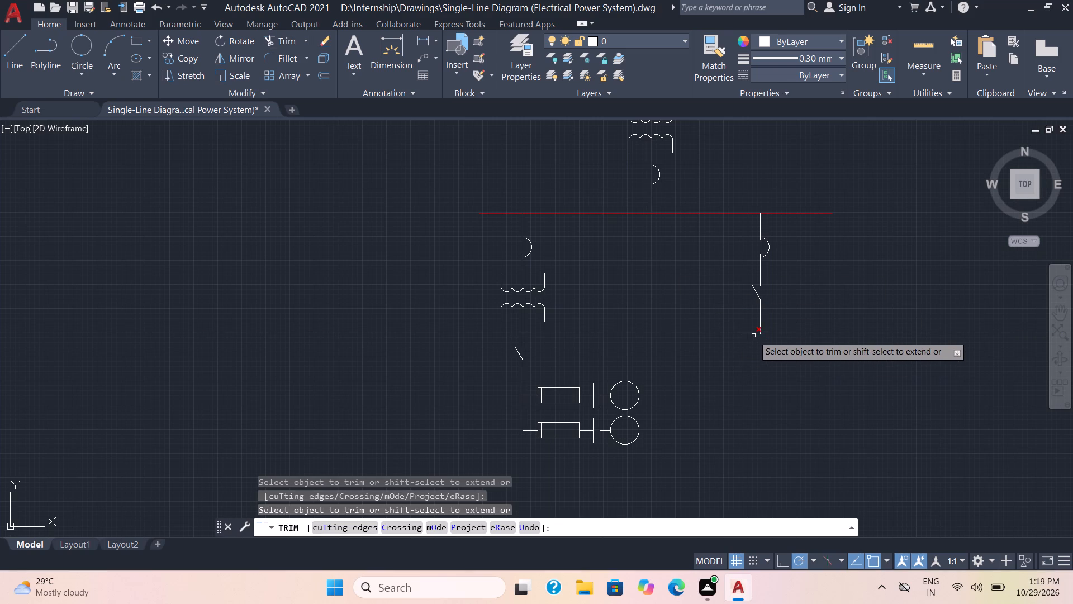
click(753, 336)
key(space)
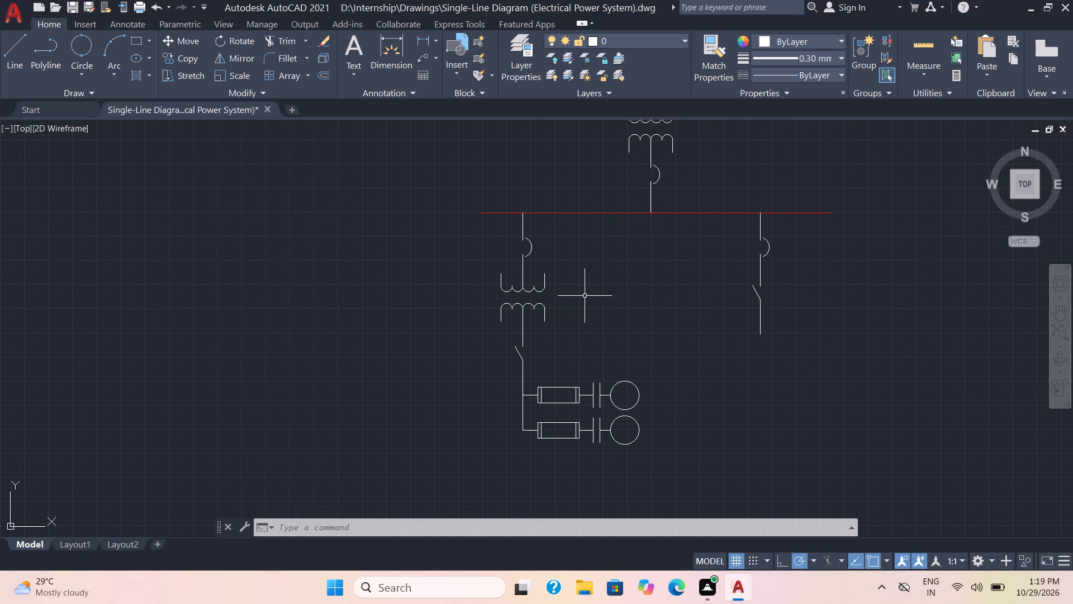
Copy the left feeder's transformer windings and lower lead, from the upper winding's centre to the lower end of the right feeder's shortened line.
click(558, 319)
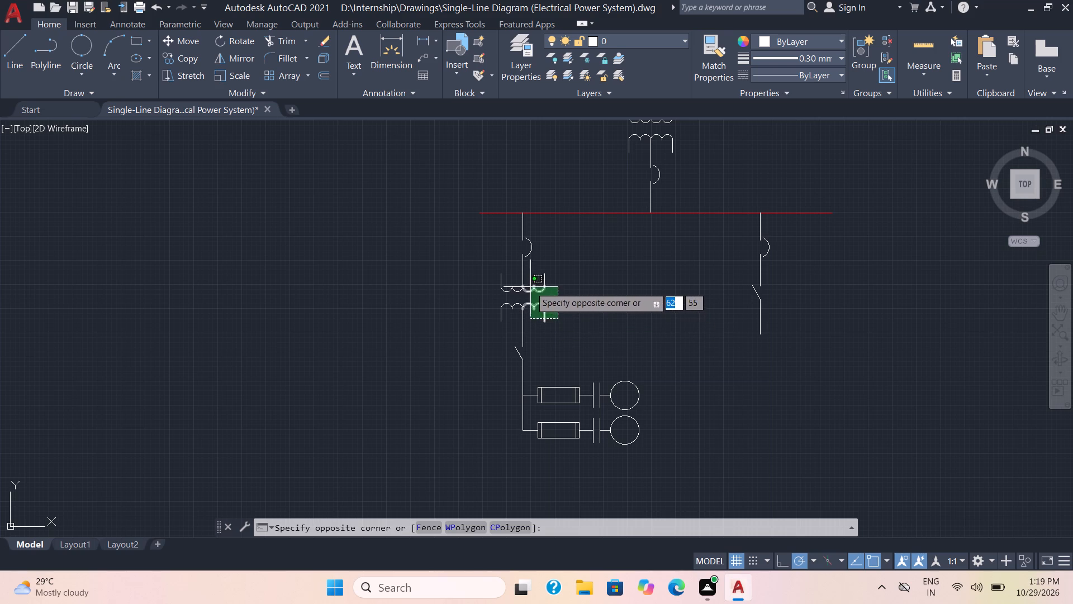
click(530, 287)
click(515, 324)
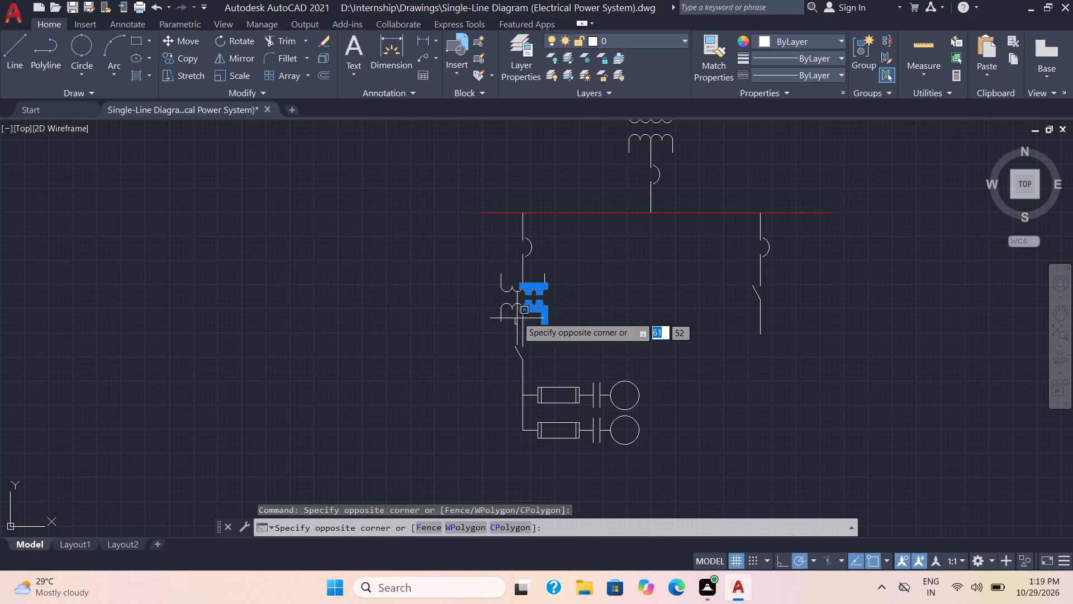
click(492, 269)
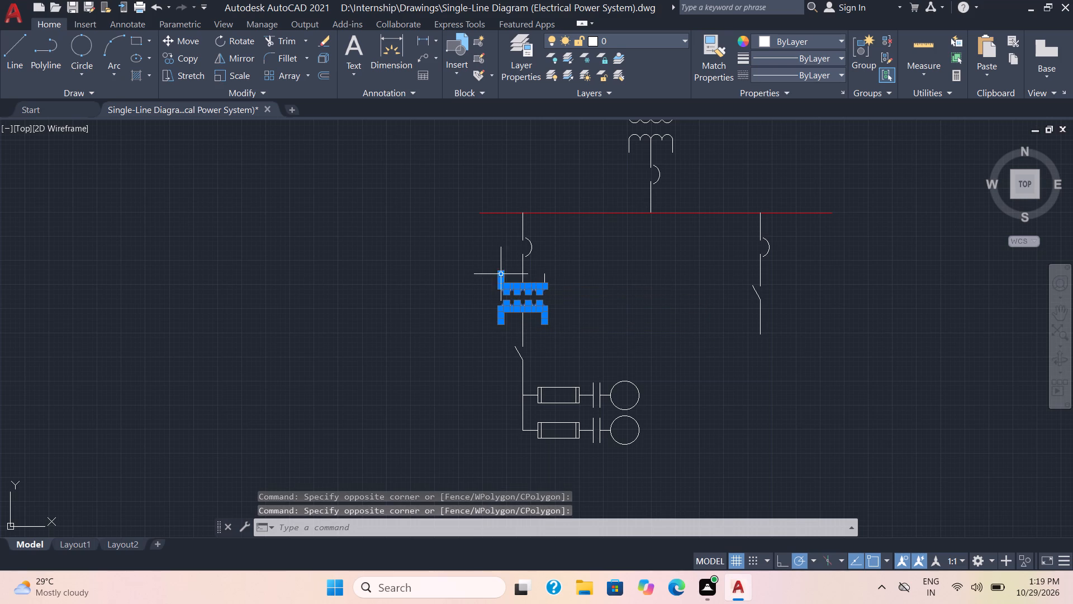
click(533, 332)
click(511, 317)
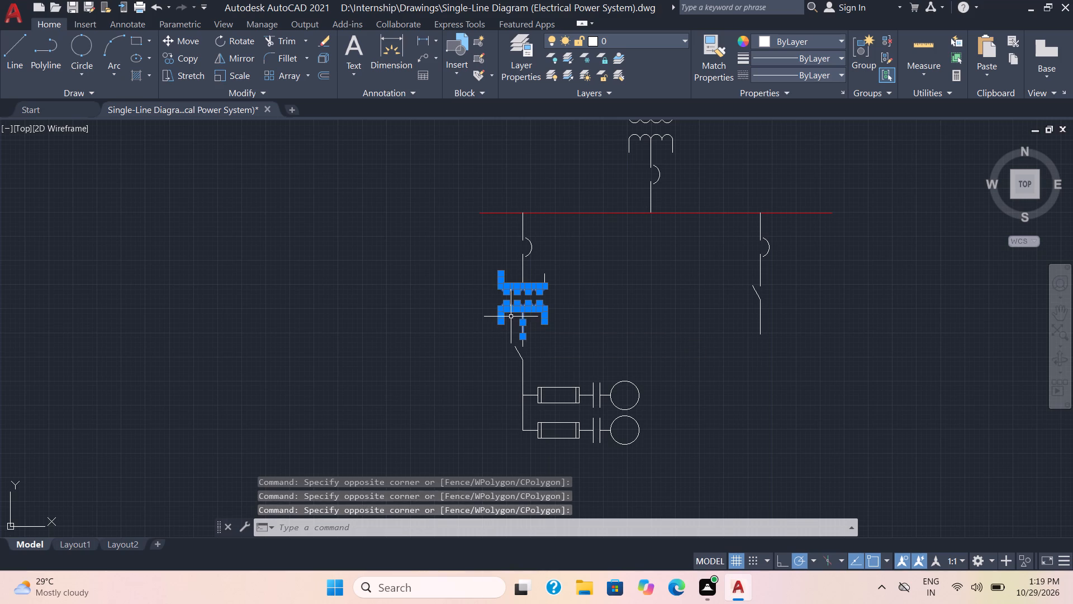
click(186, 59)
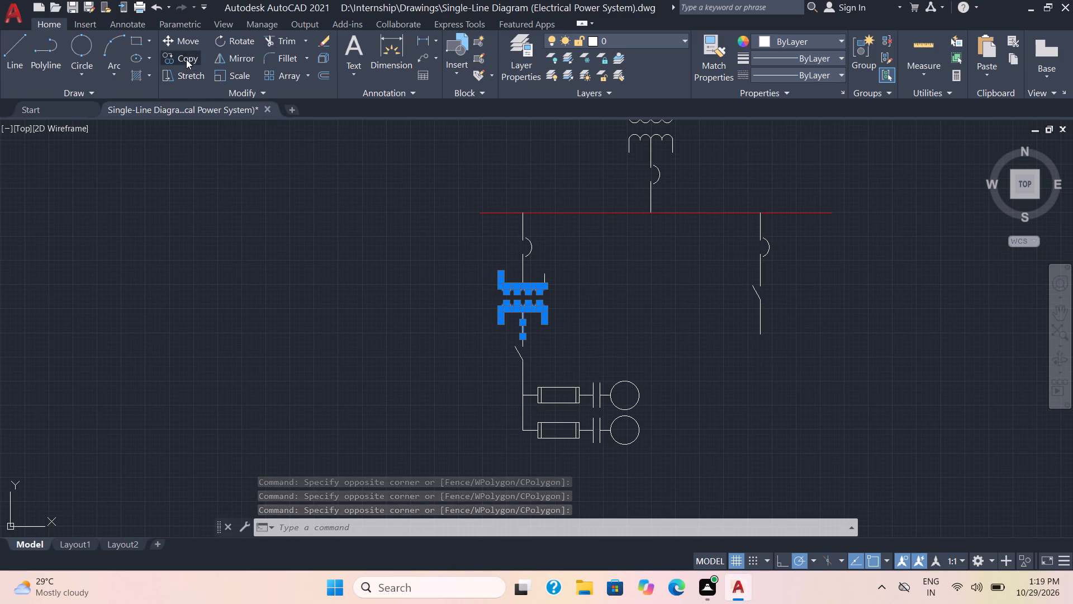
scroll(529, 287, up, 2)
click(506, 285)
scroll(735, 311, down, 3)
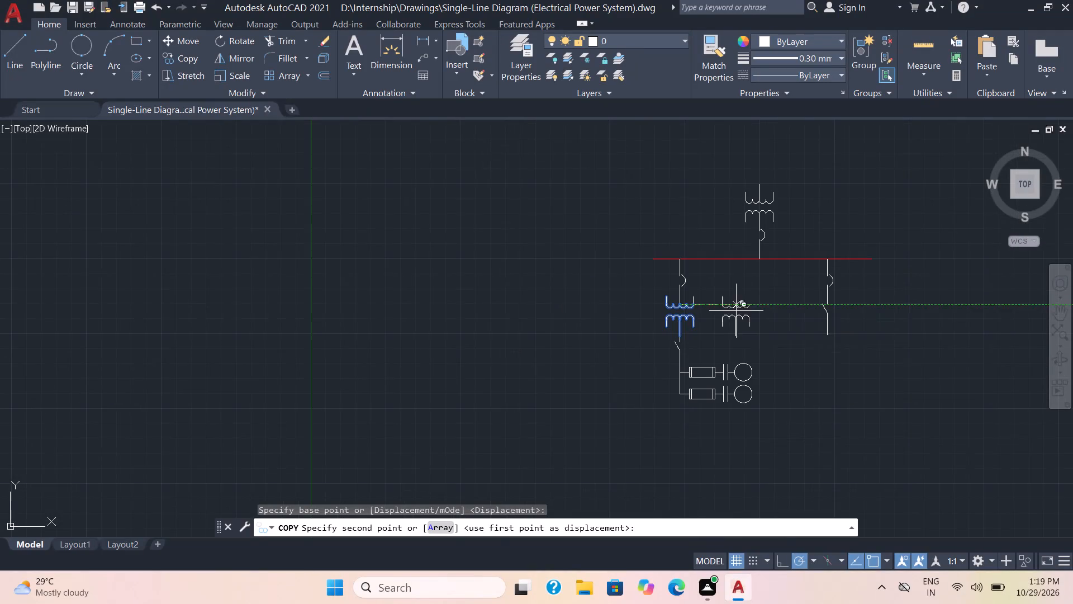
scroll(830, 336, up, 5)
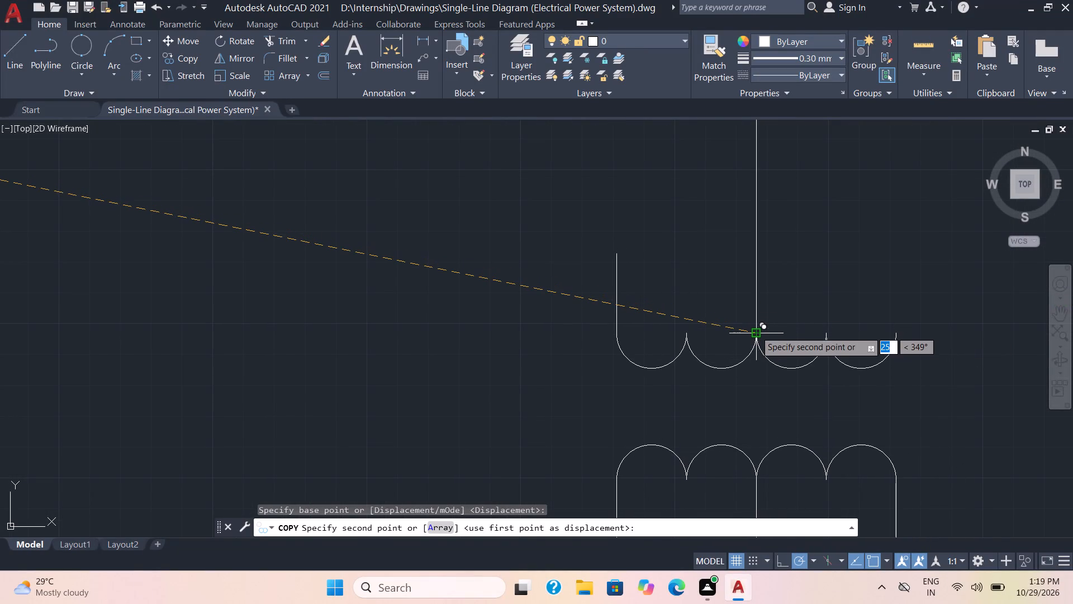
click(756, 337)
scroll(783, 341, down, 3)
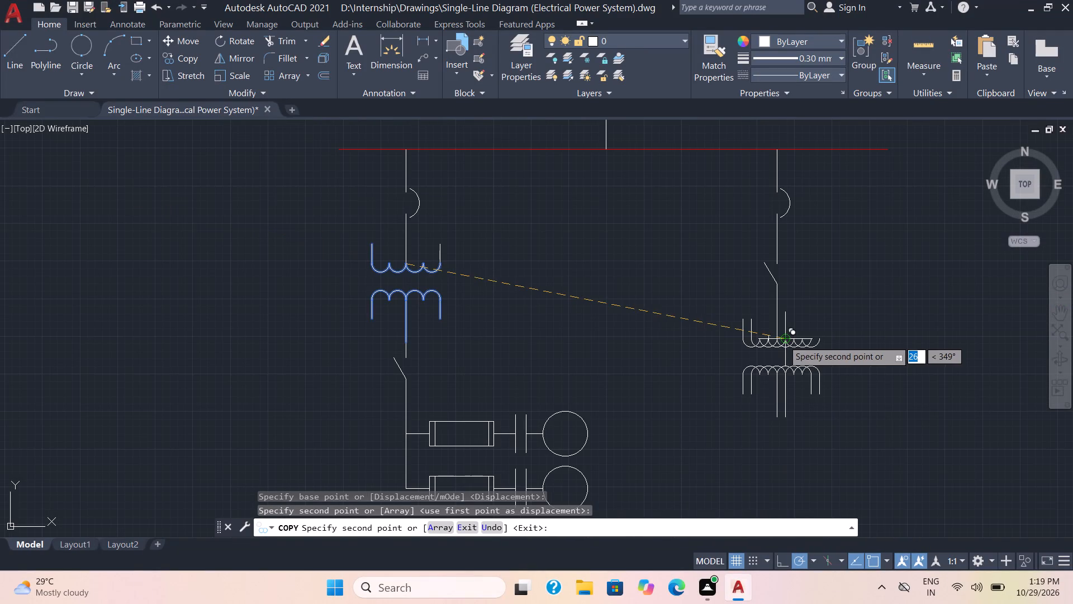
key(space)
scroll(820, 378, down, 1)
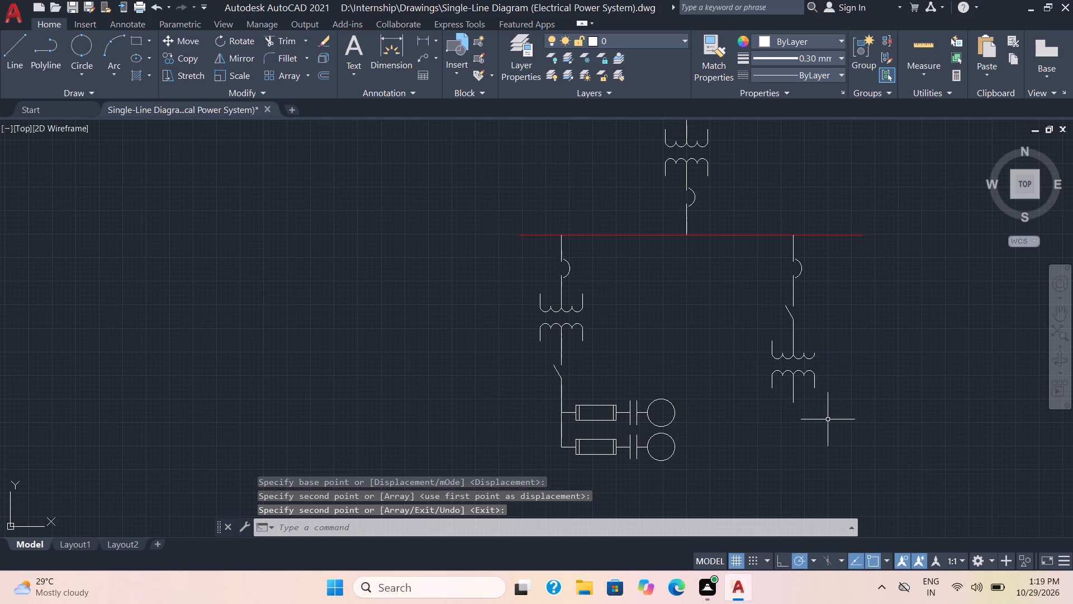
Copy the right feeder's breaker arc and the line beneath it 15 units straight down, below the lower transformer winding.
middle_drag(828, 421, 725, 364)
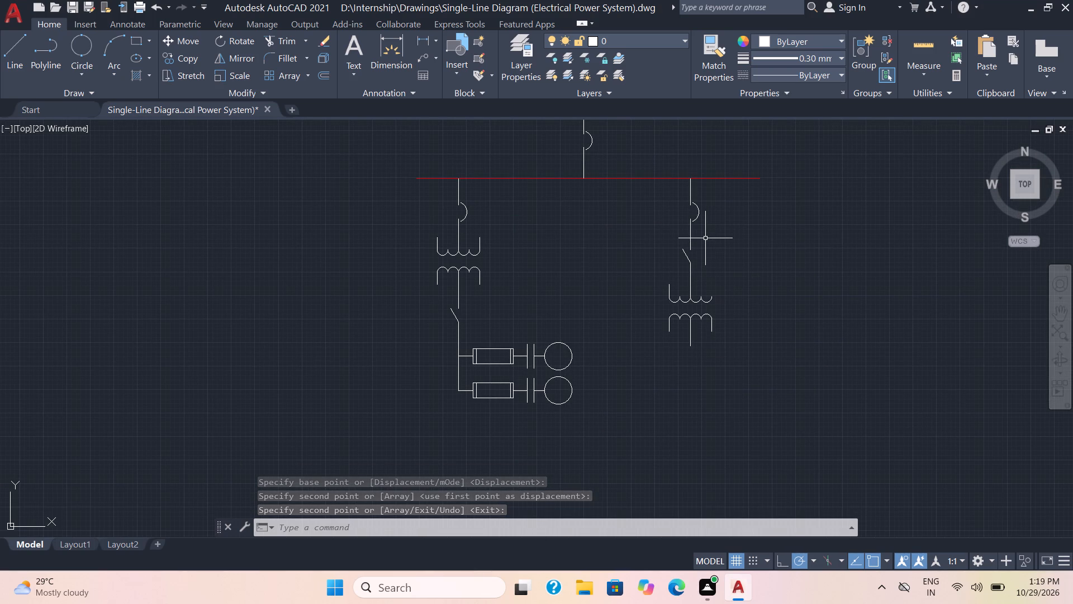
click(705, 238)
click(682, 216)
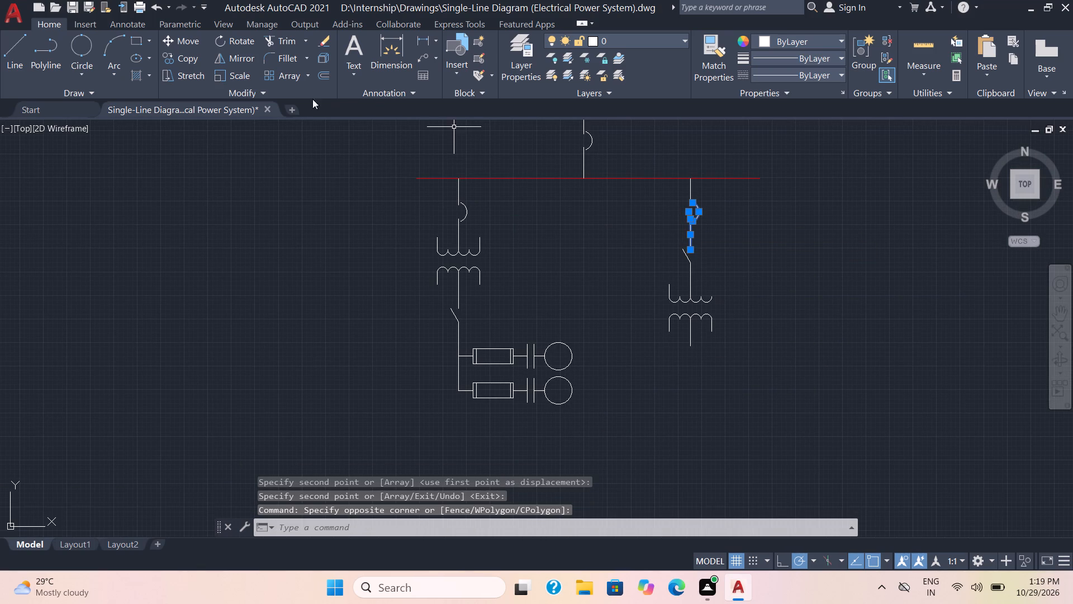
click(179, 54)
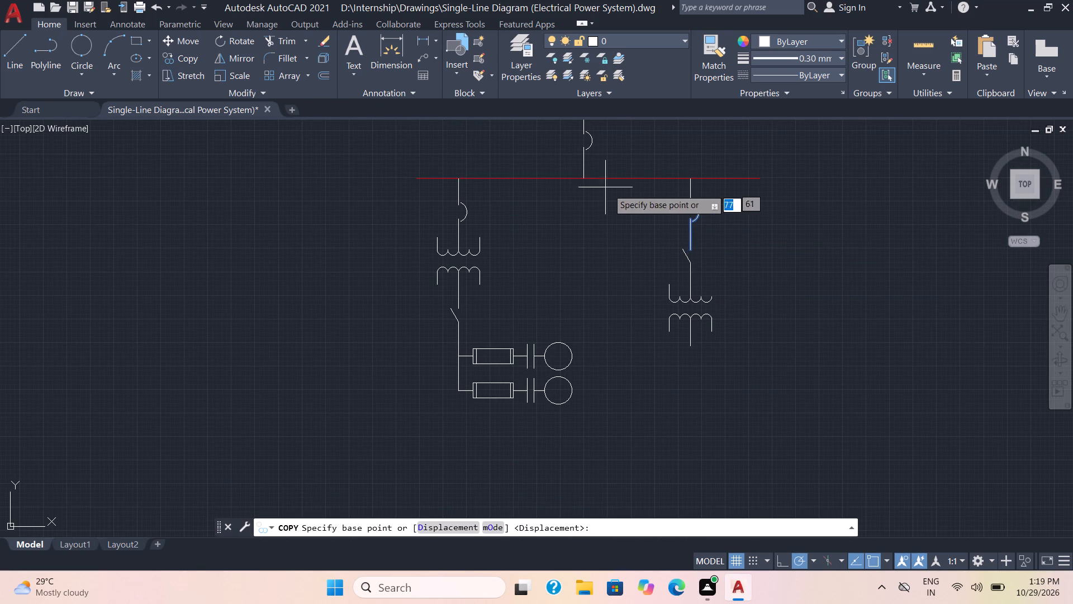
click(691, 224)
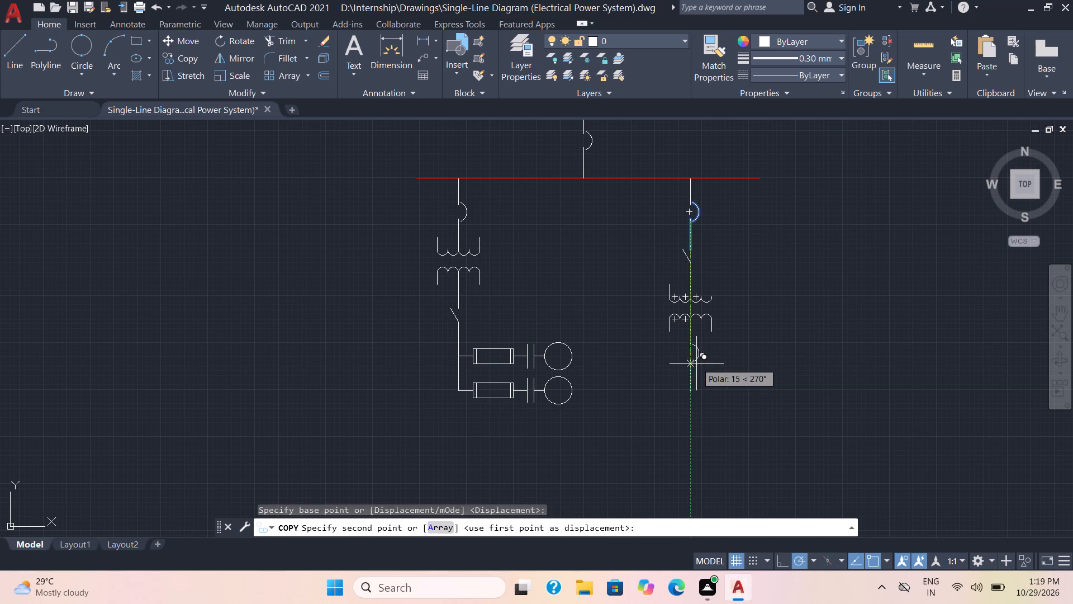
scroll(697, 364, up, 3)
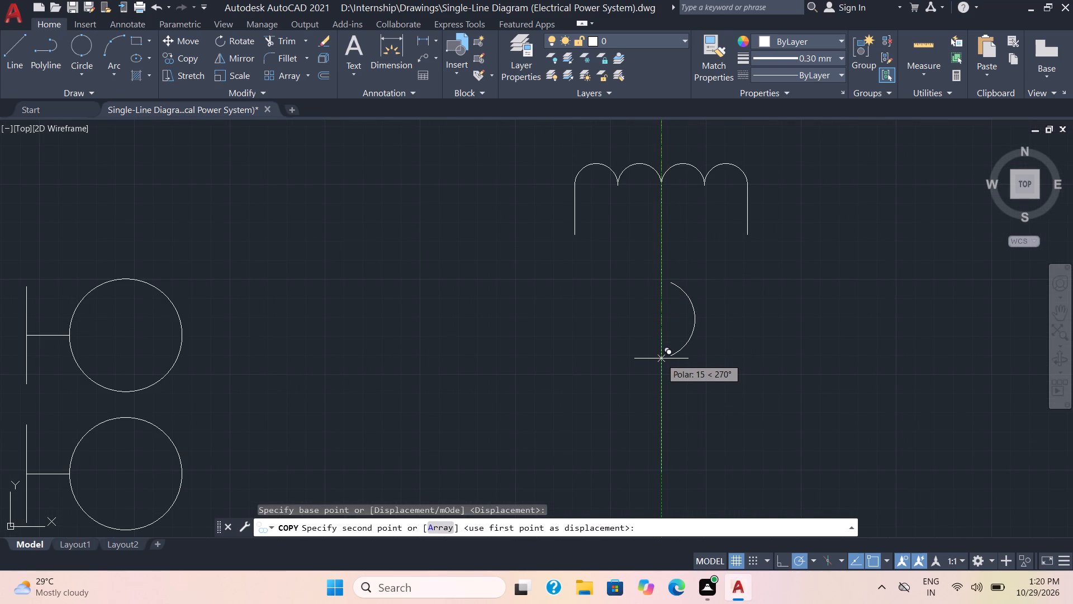
click(661, 358)
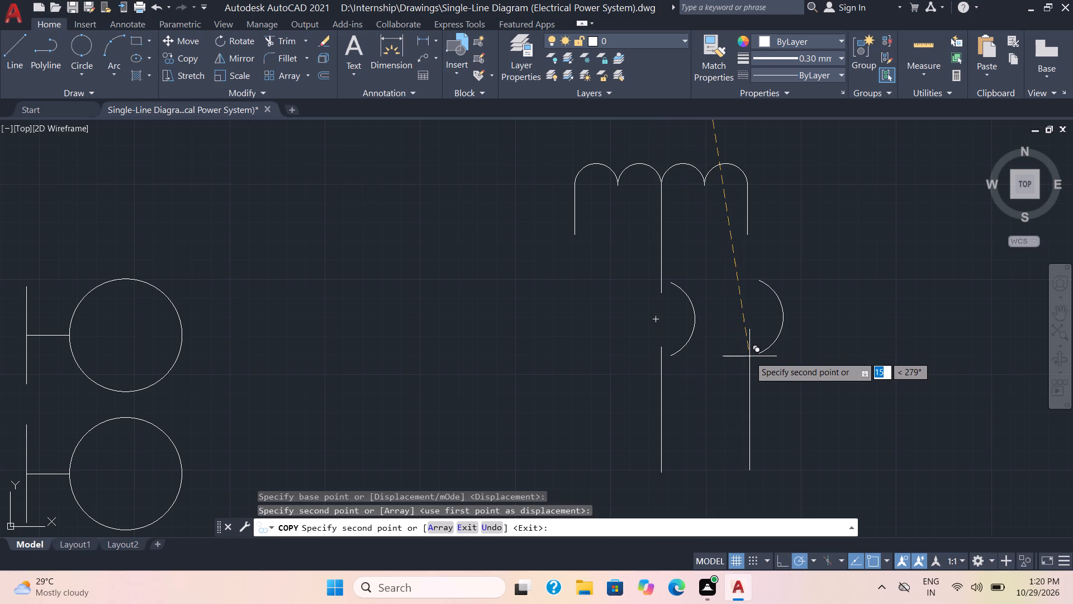
key(space)
Delete the copied breaker arc below the right transformer, leaving the line segments.
scroll(742, 400, down, 2)
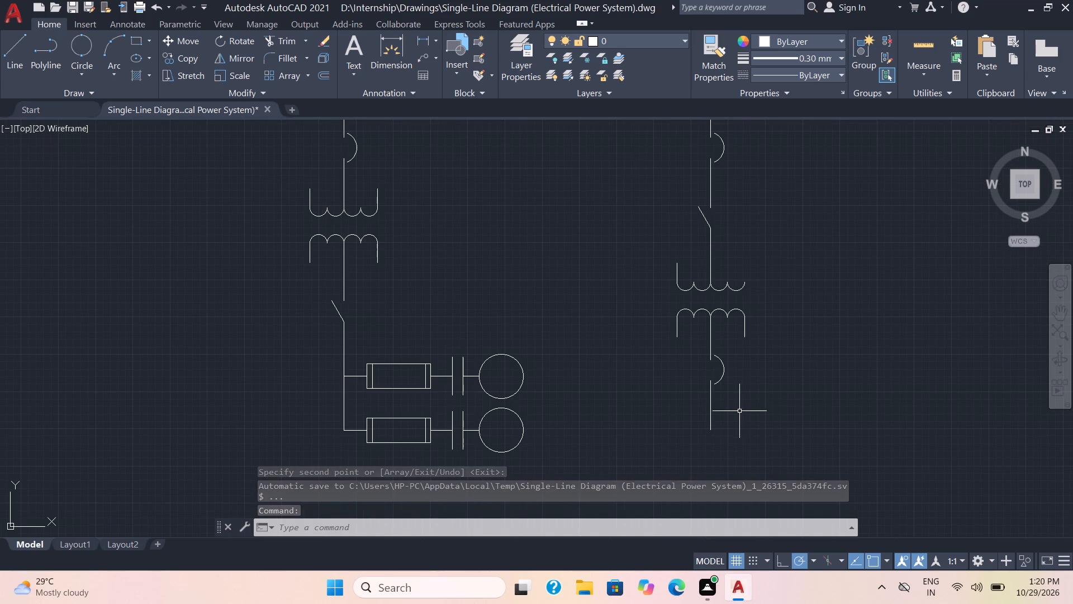
middle_drag(739, 411, 761, 308)
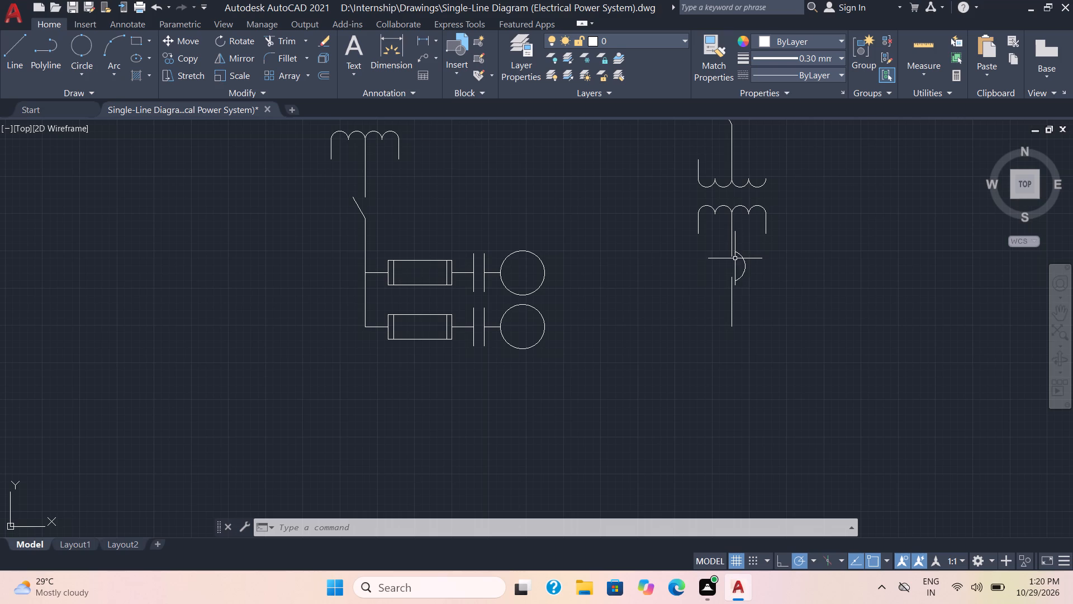
scroll(761, 308, down, 1)
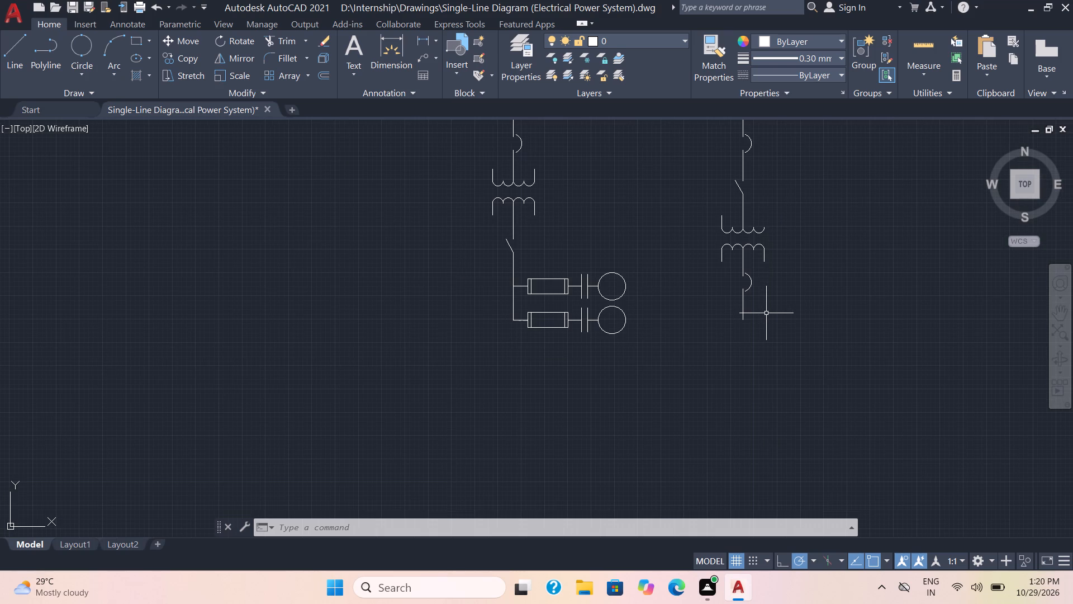
scroll(770, 317, up, 1)
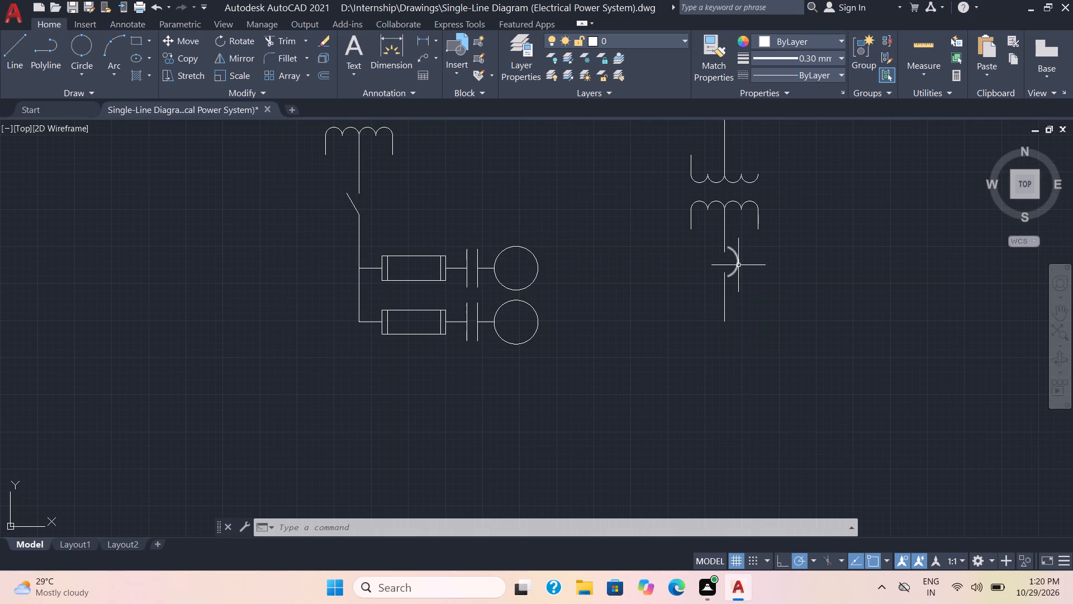
click(736, 272)
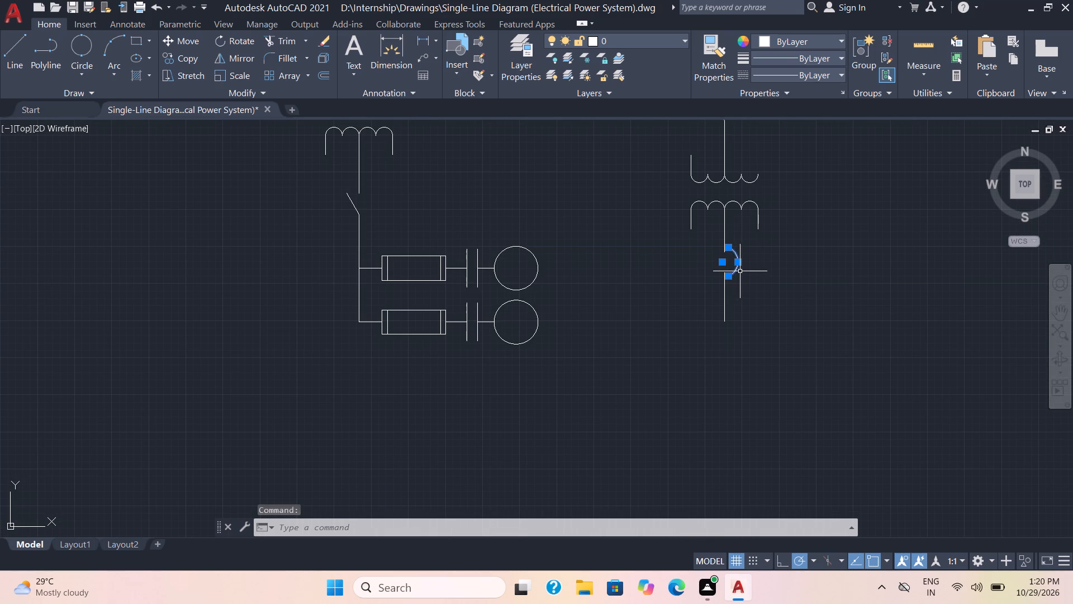
key(Delete)
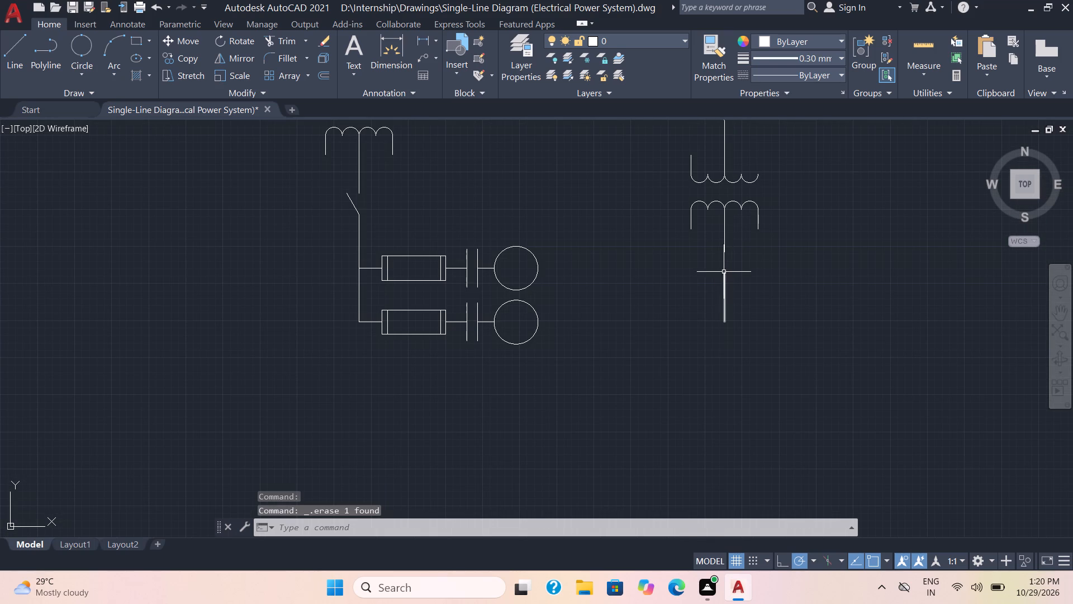
Extend the copied vertical line upward to close the gap beneath the right transformer.
key(e)
key(x)
key(Return)
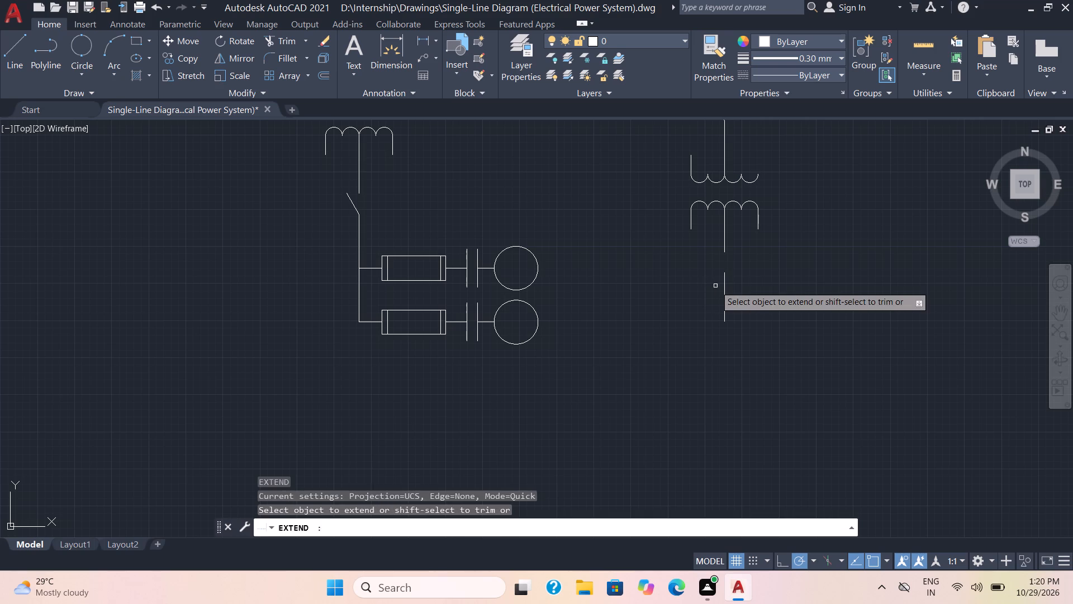
key(space)
key(space)
key(space)
key(space)
key(space)
key(space)
key(space)
key(space)
key(space)
key(space)
key(space)
key(space)
key(space)
key(space)
key(space)
key(space)
key(space)
key(space)
key(space)
key(space)
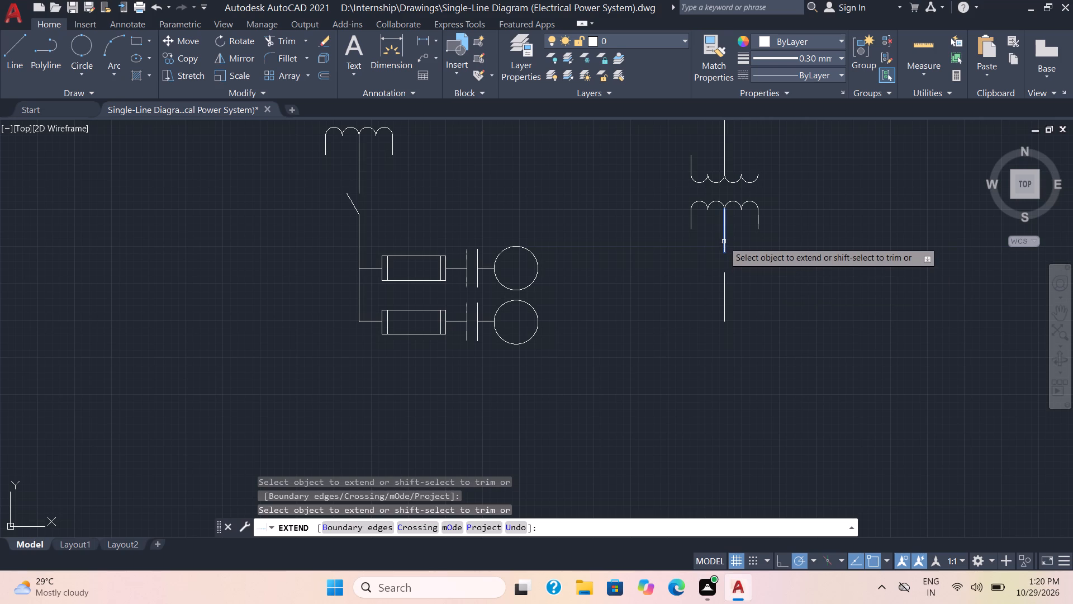
click(724, 284)
key(space)
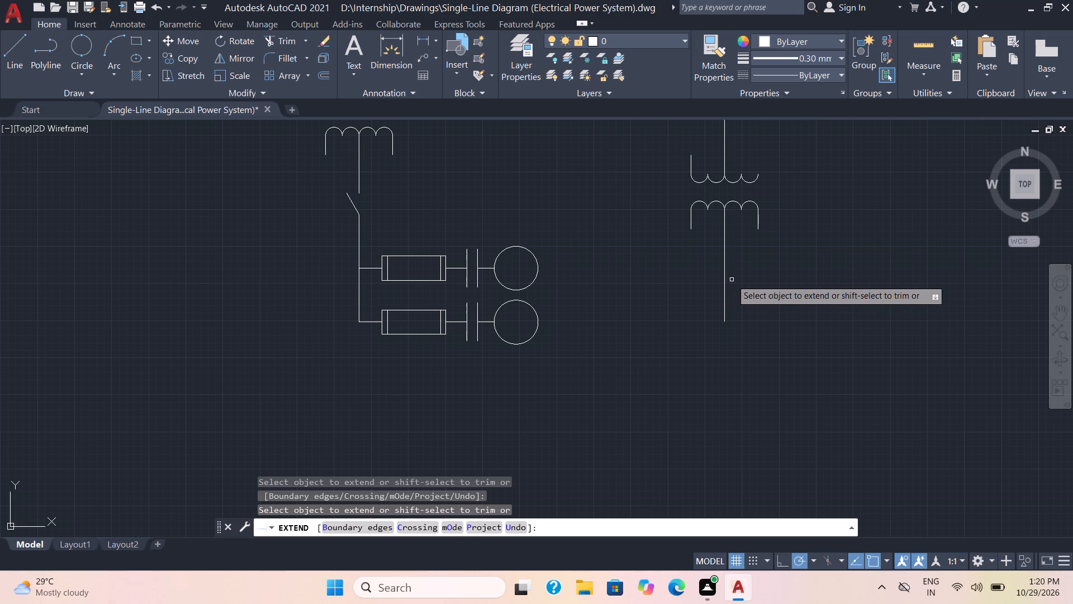
Copy the right feeder's upper breaker arc and the line beneath it 20 units straight down, to the end of the extended line.
scroll(644, 239, down, 2)
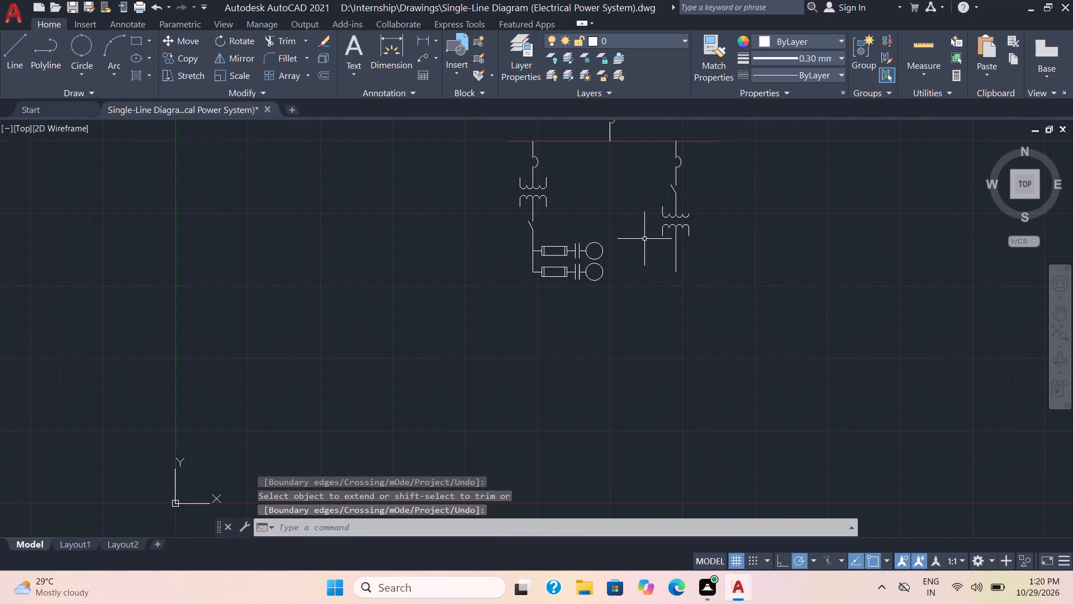
click(691, 182)
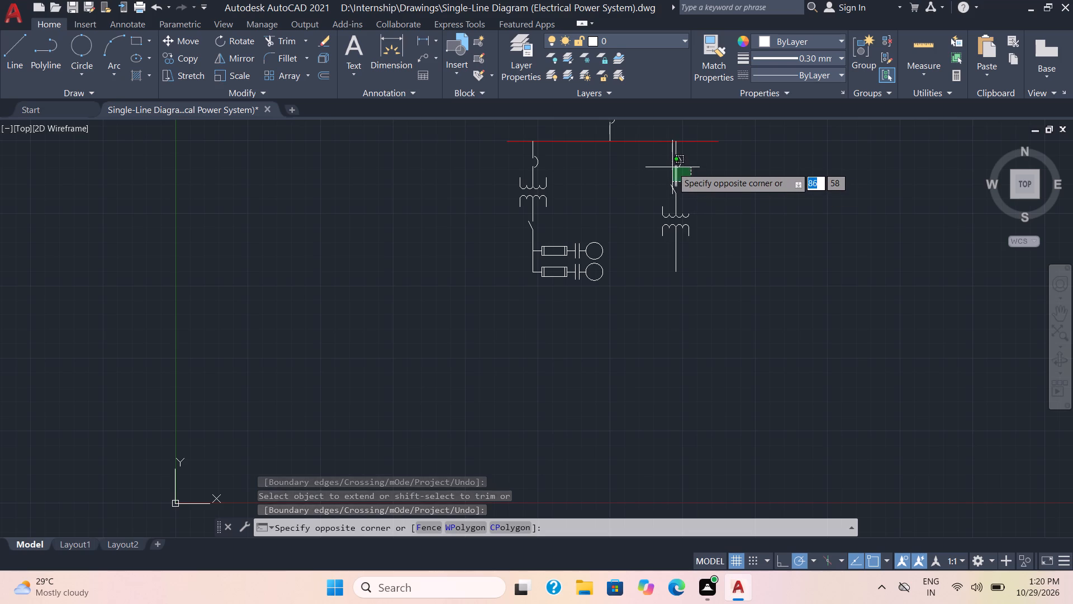
click(672, 164)
click(175, 56)
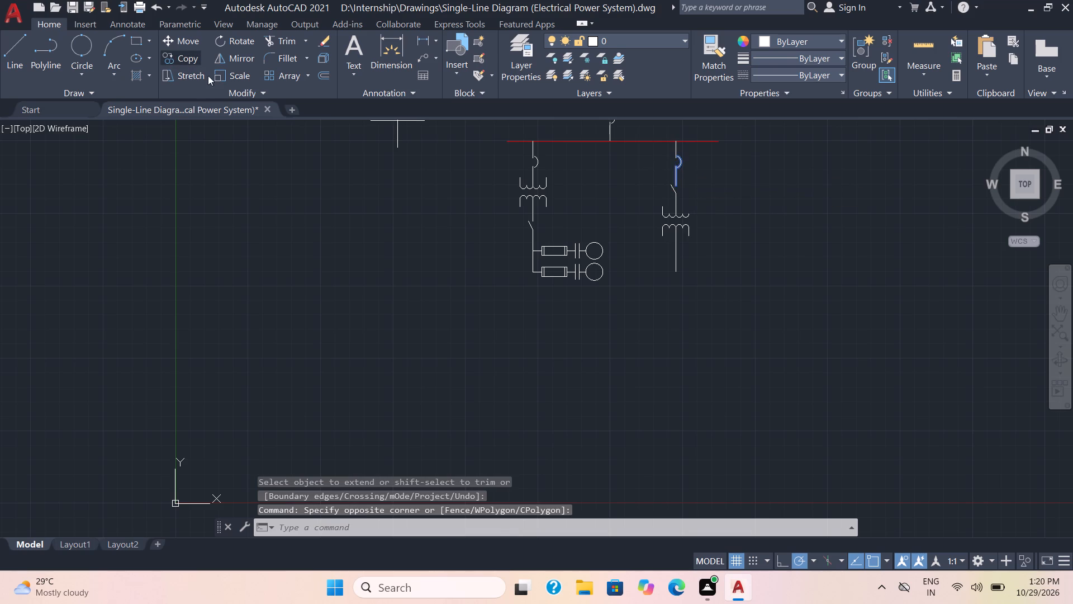
scroll(678, 168, up, 3)
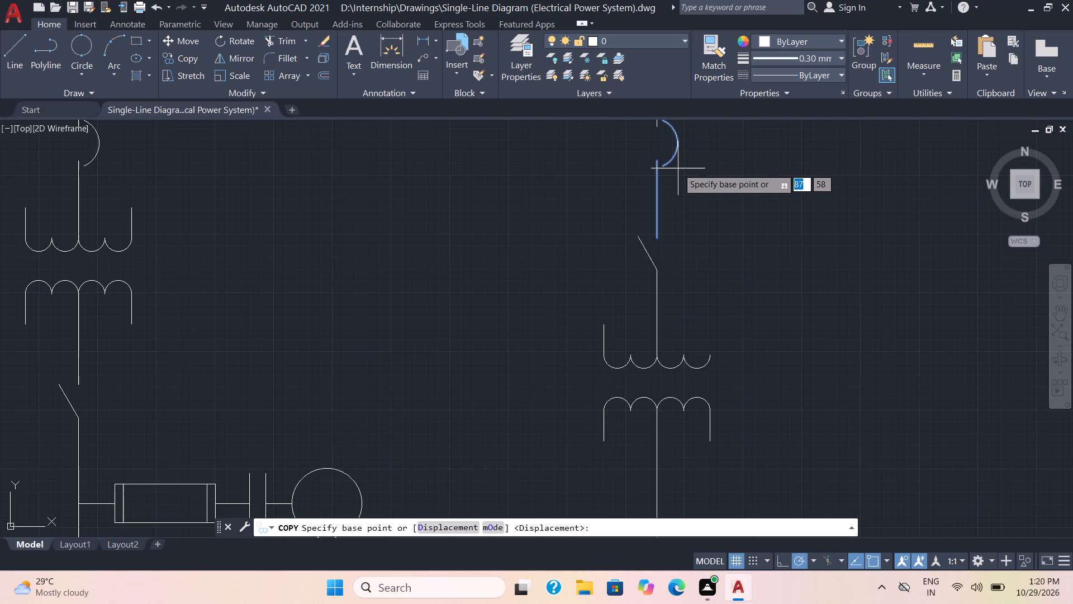
scroll(654, 162, up, 4)
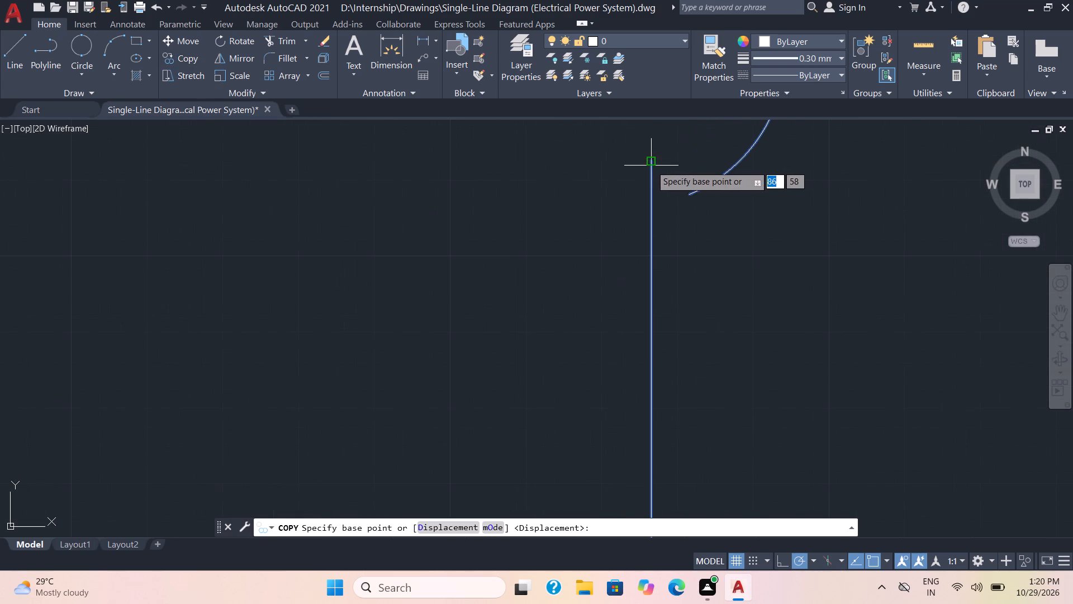
click(653, 163)
scroll(658, 242, down, 6)
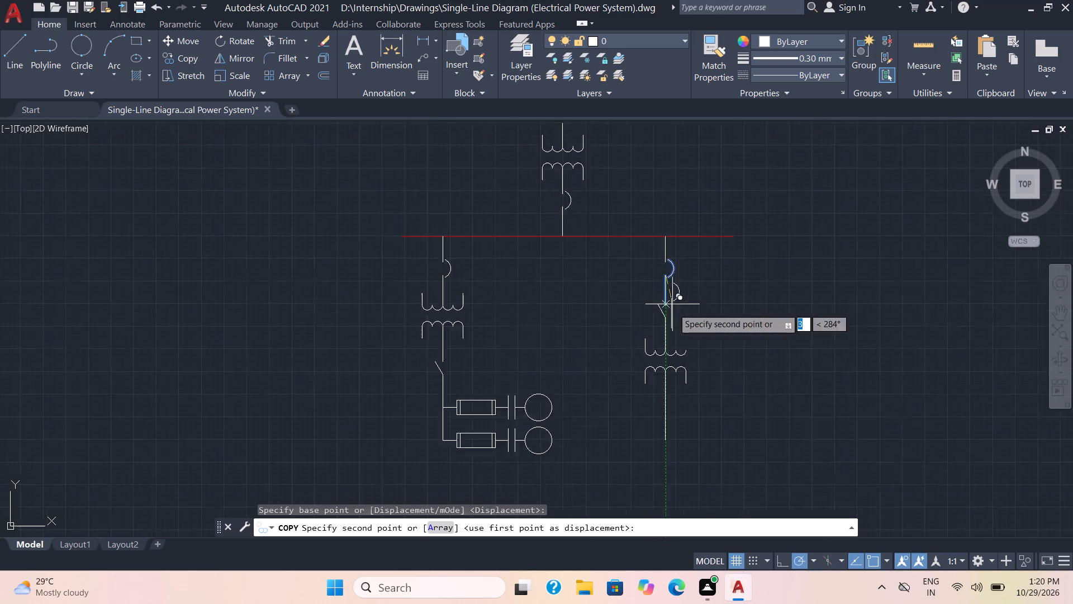
scroll(673, 310, down, 5)
scroll(682, 370, up, 4)
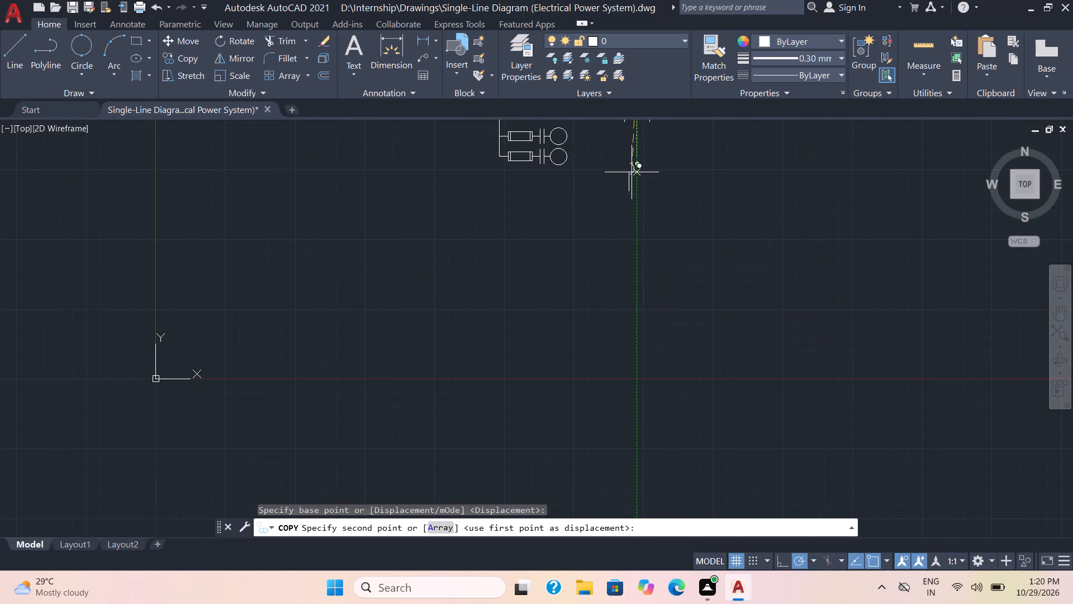
scroll(643, 181, up, 2)
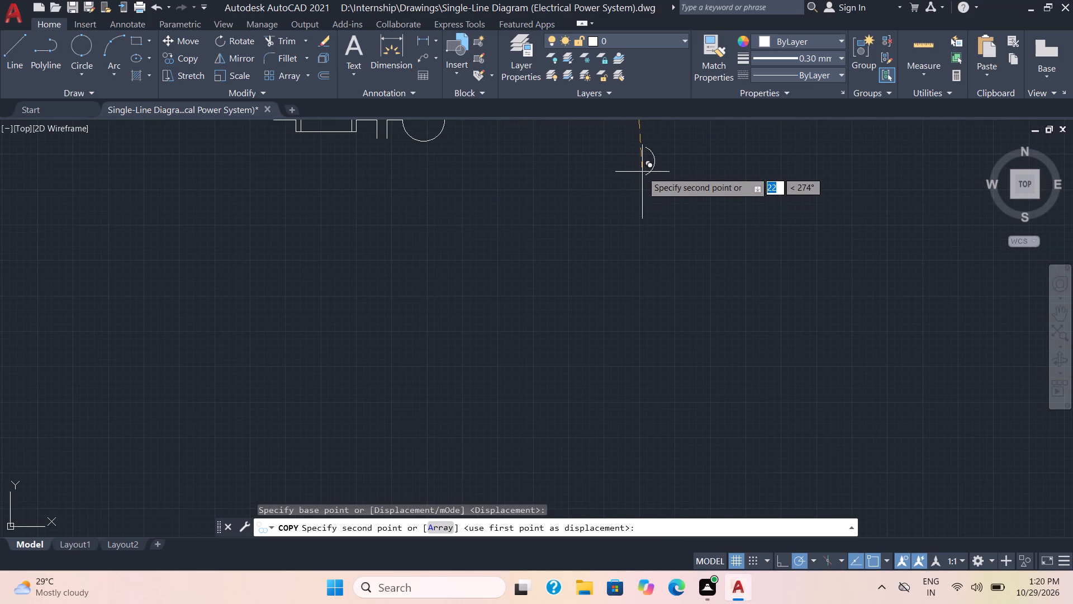
middle_drag(642, 172, 646, 260)
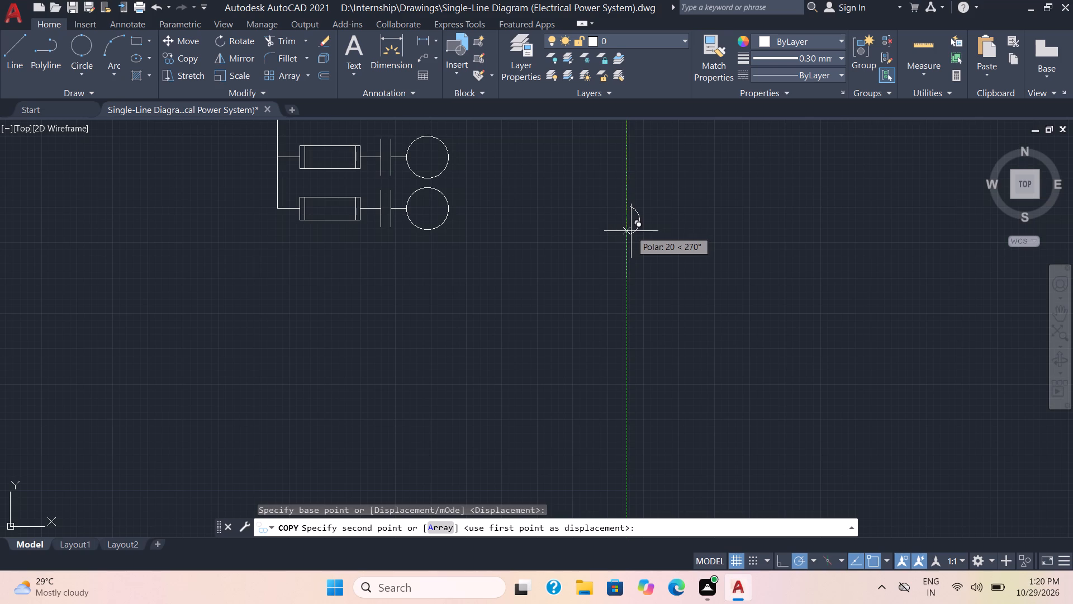
click(631, 231)
key(space)
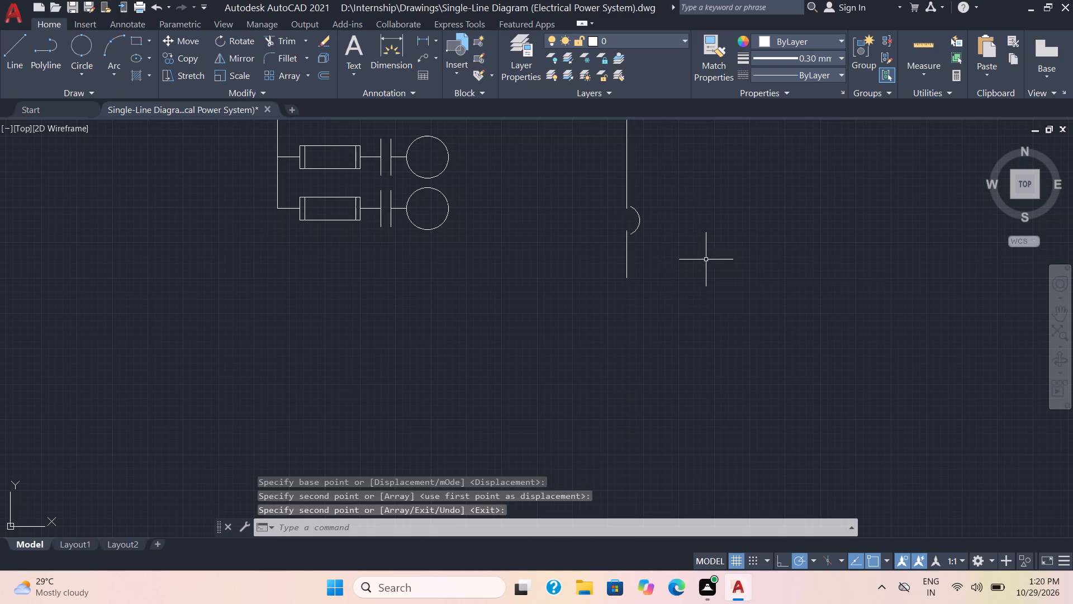
Draw a red horizontal busbar through the right feeder's lower end, starting about 17 units to its left and continuing past it.
scroll(701, 275, down, 3)
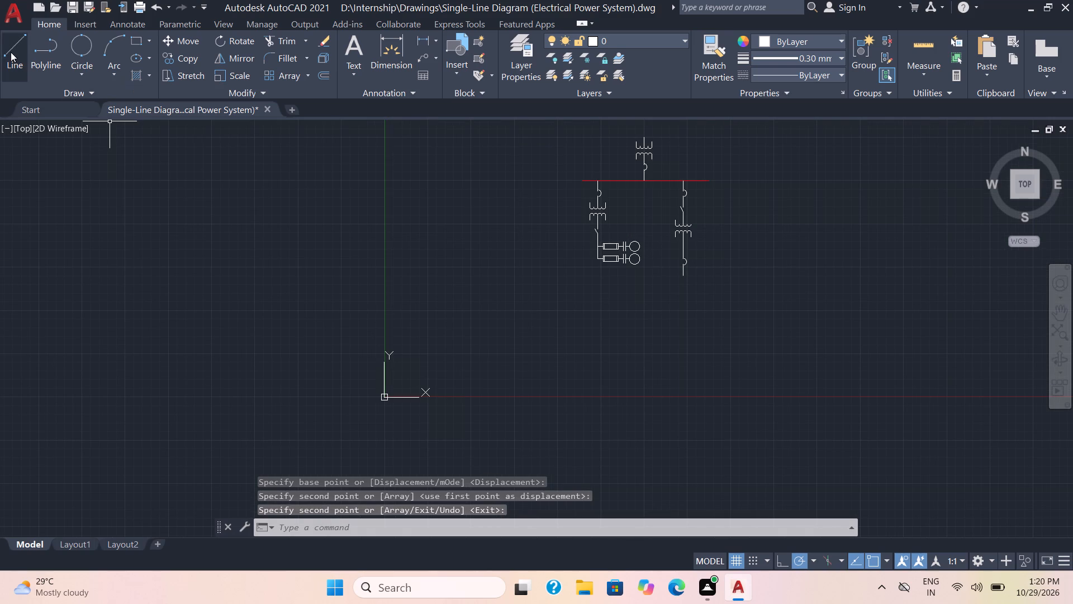
click(842, 35)
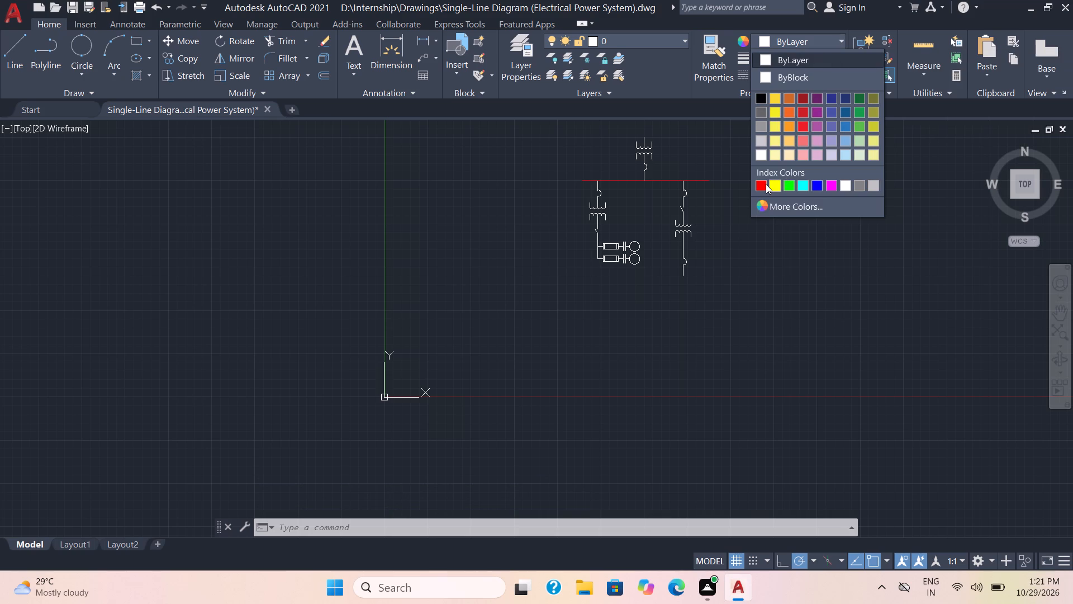
click(761, 184)
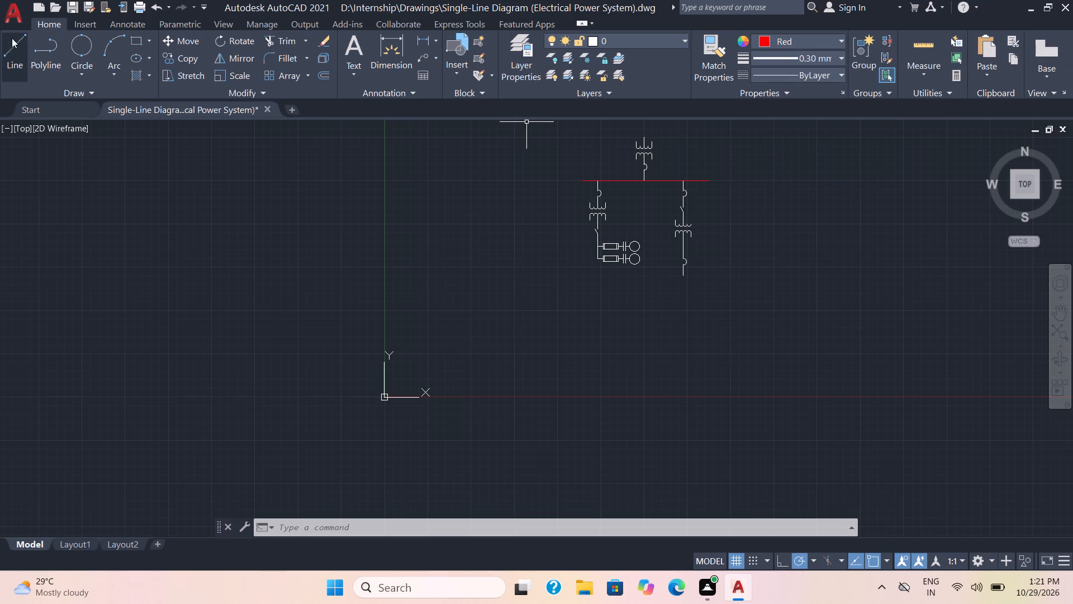
click(16, 48)
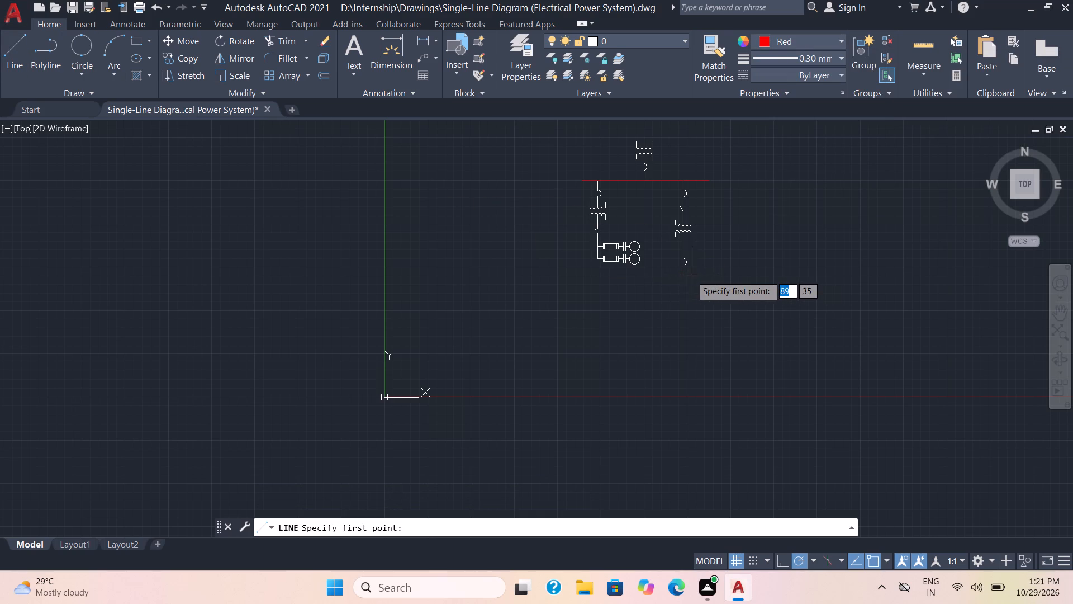
scroll(690, 275, up, 3)
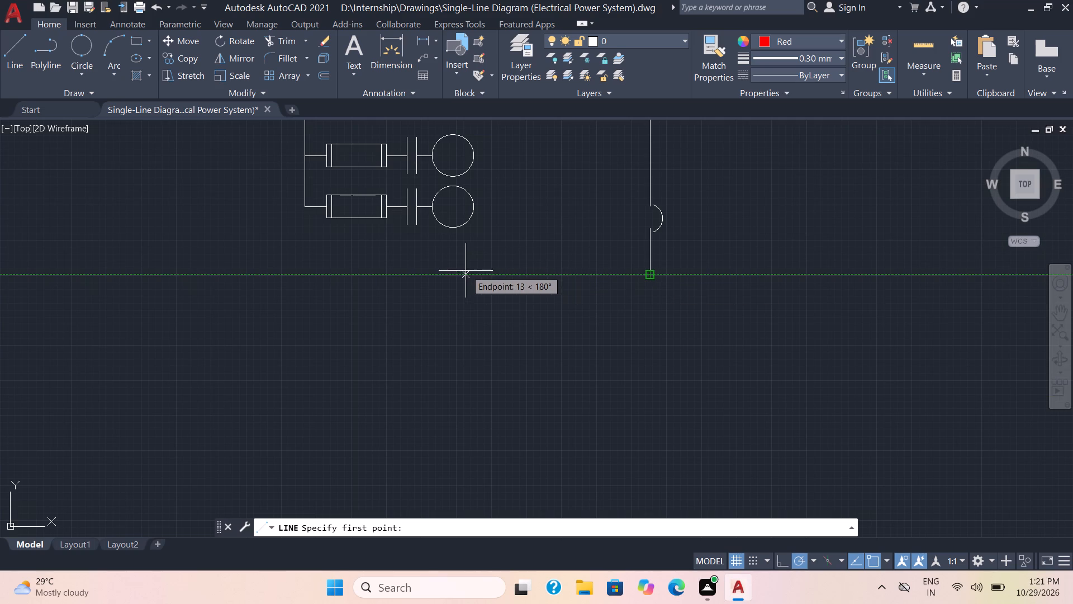
click(406, 275)
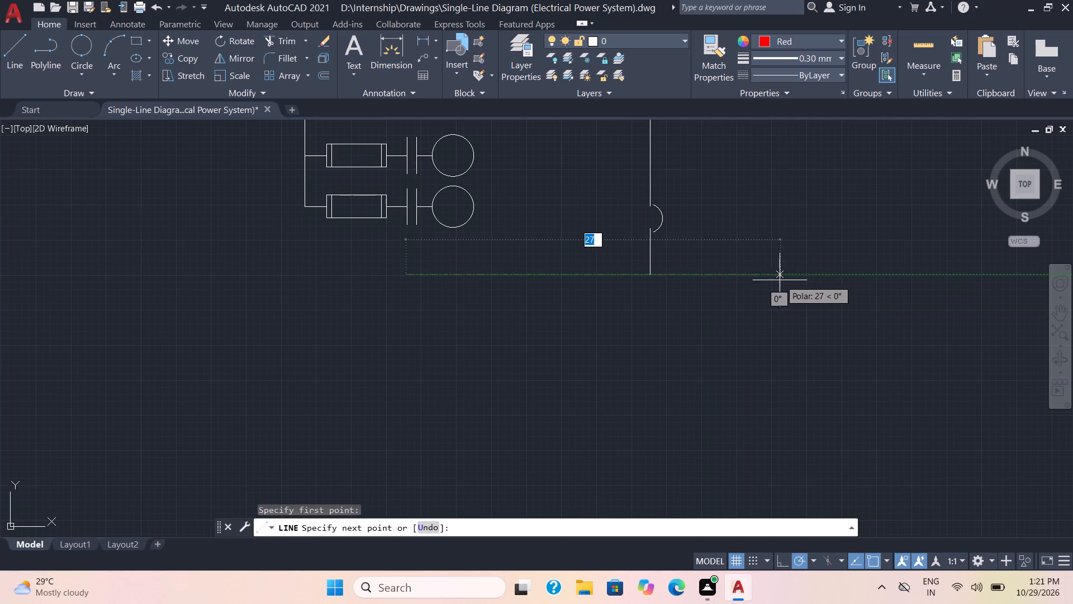
click(755, 281)
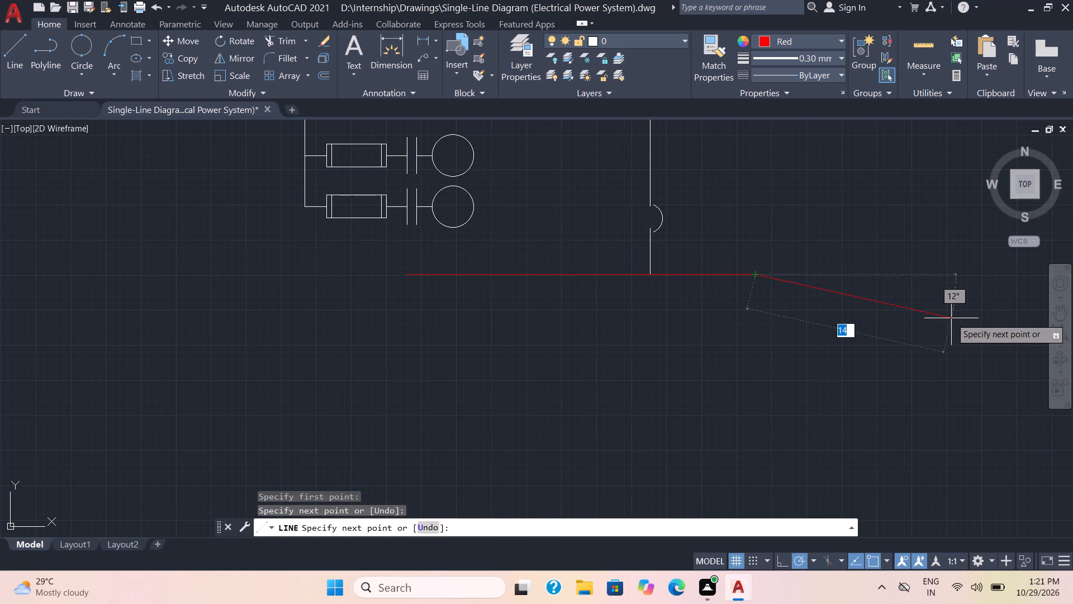
key(space)
Set the current object colour back to ByLayer.
click(810, 40)
click(805, 61)
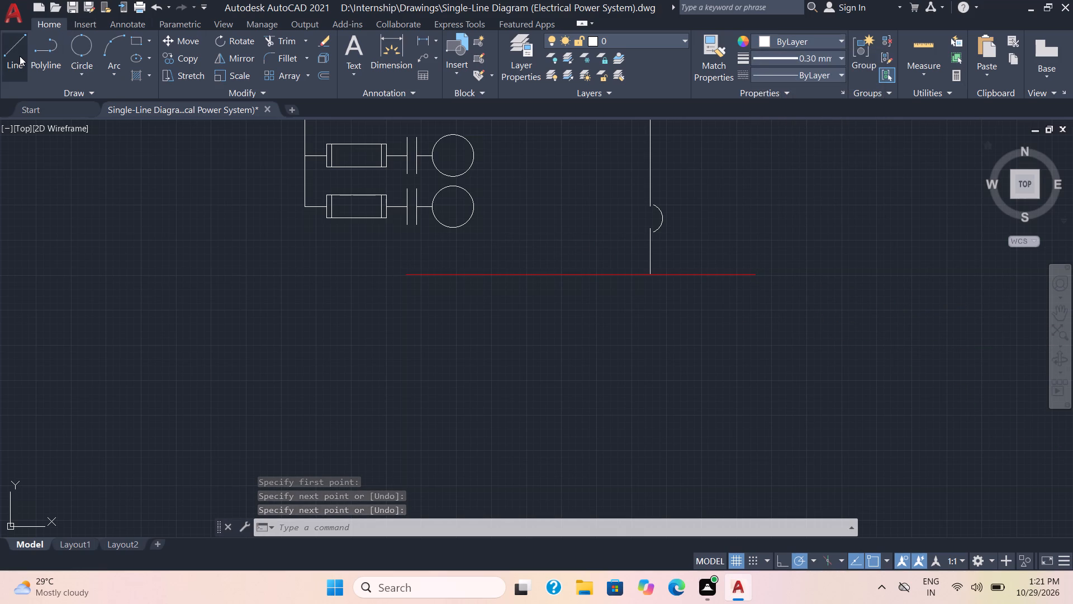
Copy the right feeder's top breaker arc with its two lines to the lower red busbar's left end, and again directly below that copy.
scroll(482, 139, down, 2)
middle_drag(582, 173, 645, 322)
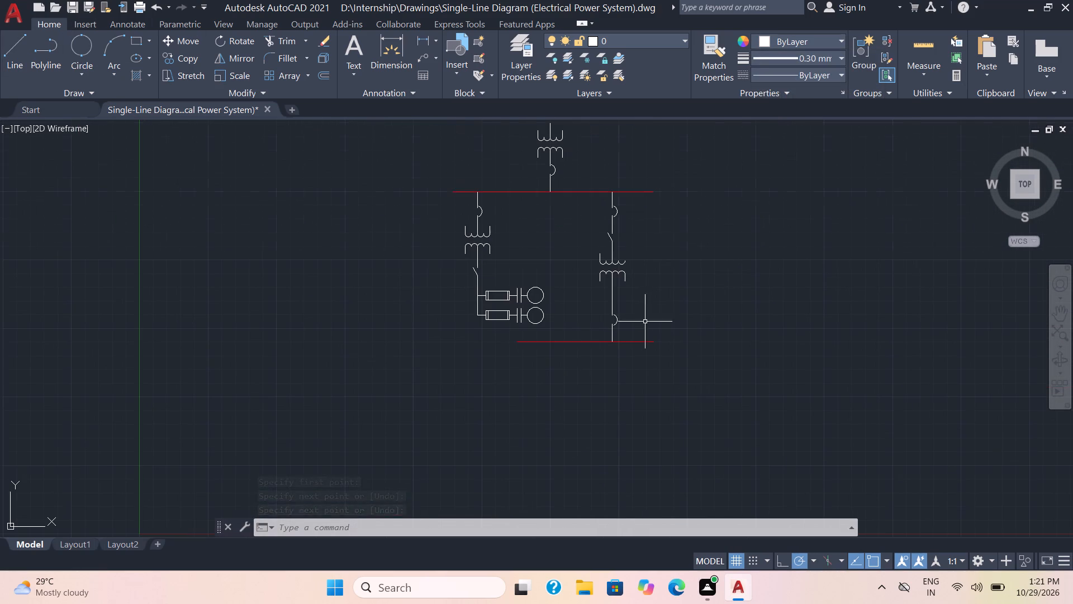
click(639, 228)
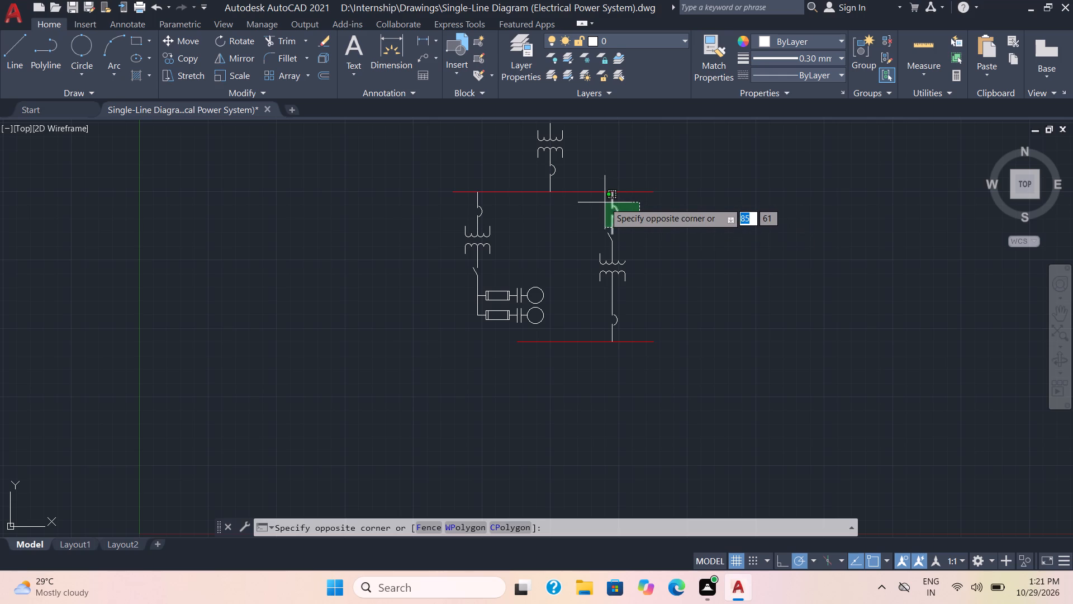
click(606, 205)
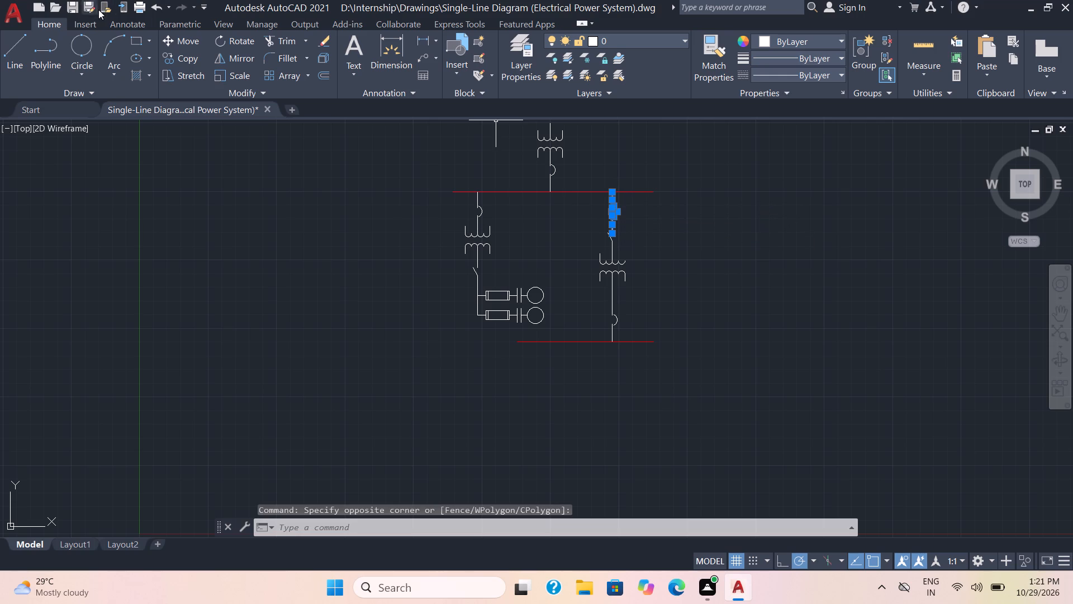
click(169, 53)
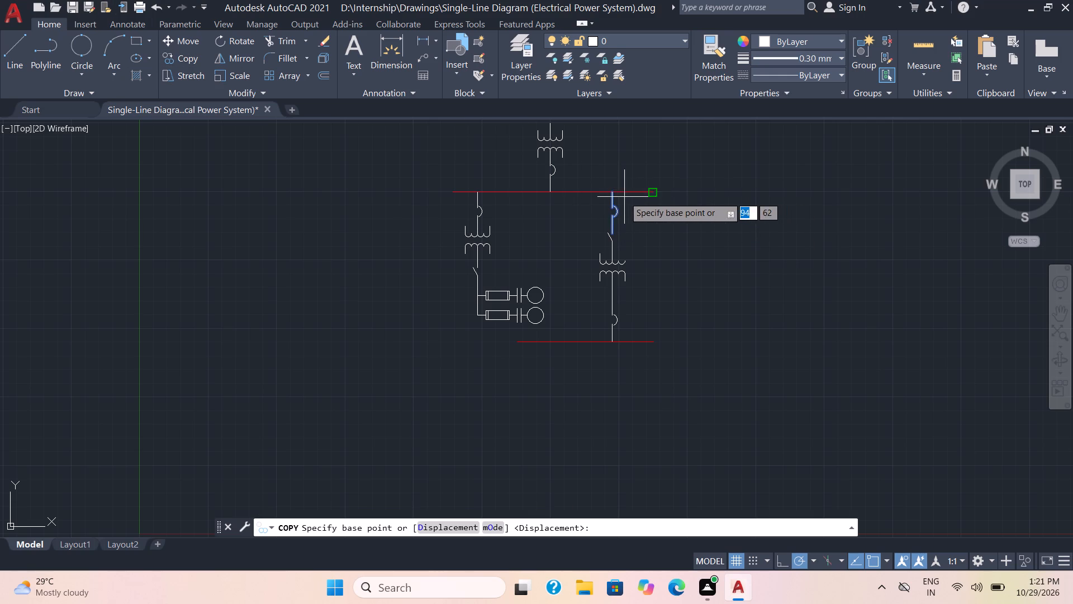
click(611, 192)
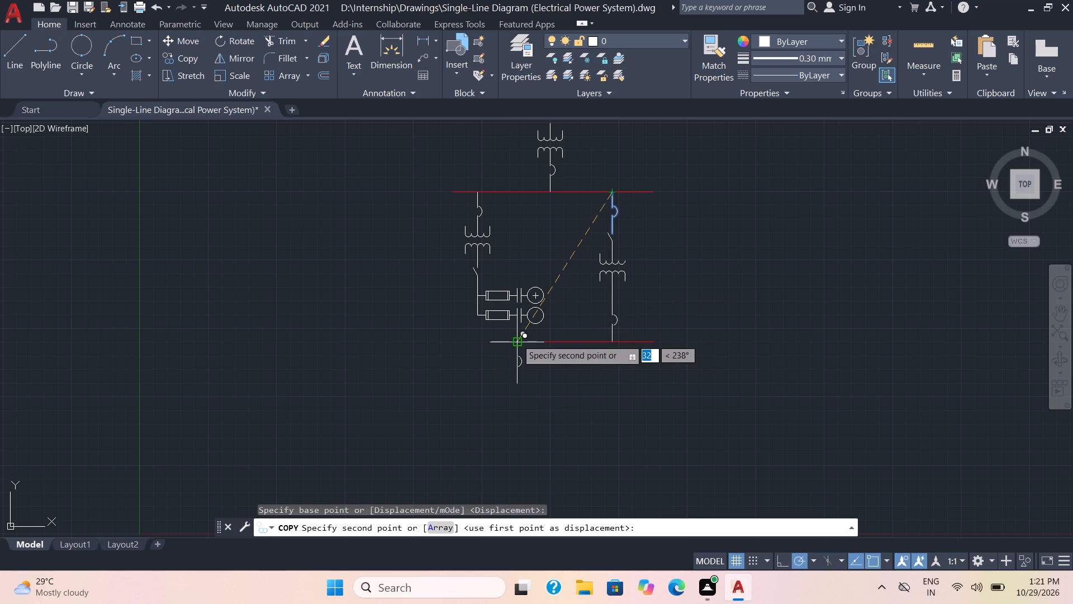
click(517, 339)
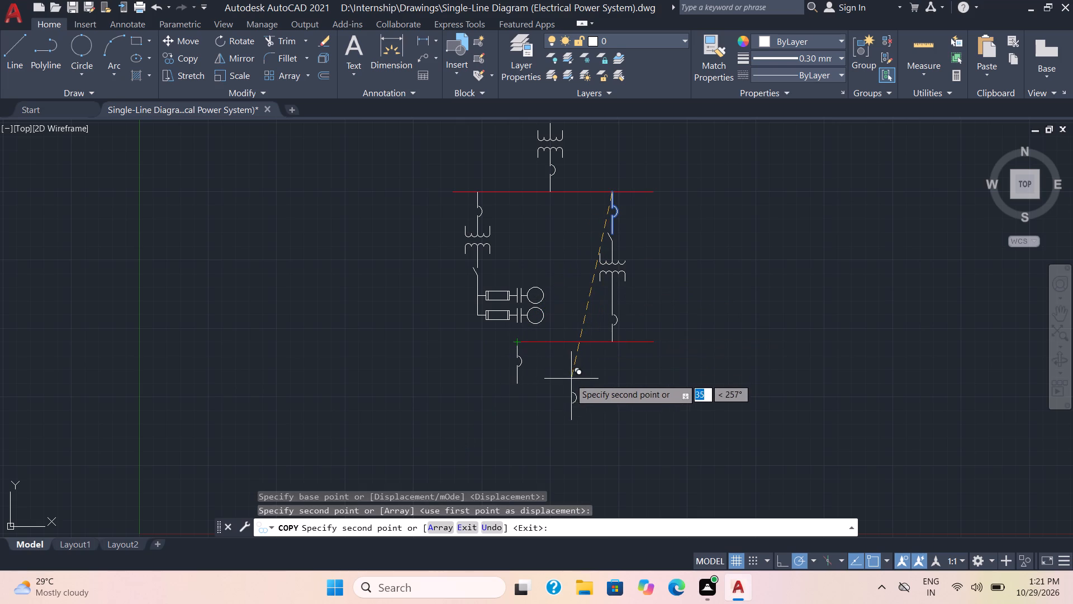
middle_drag(567, 384, 580, 328)
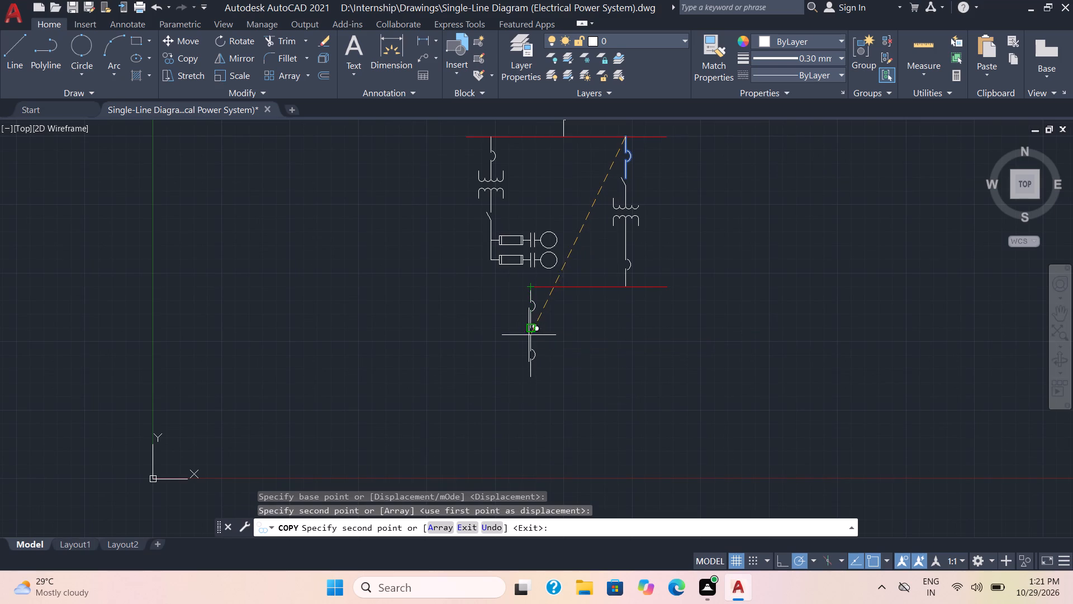
scroll(528, 333, up, 3)
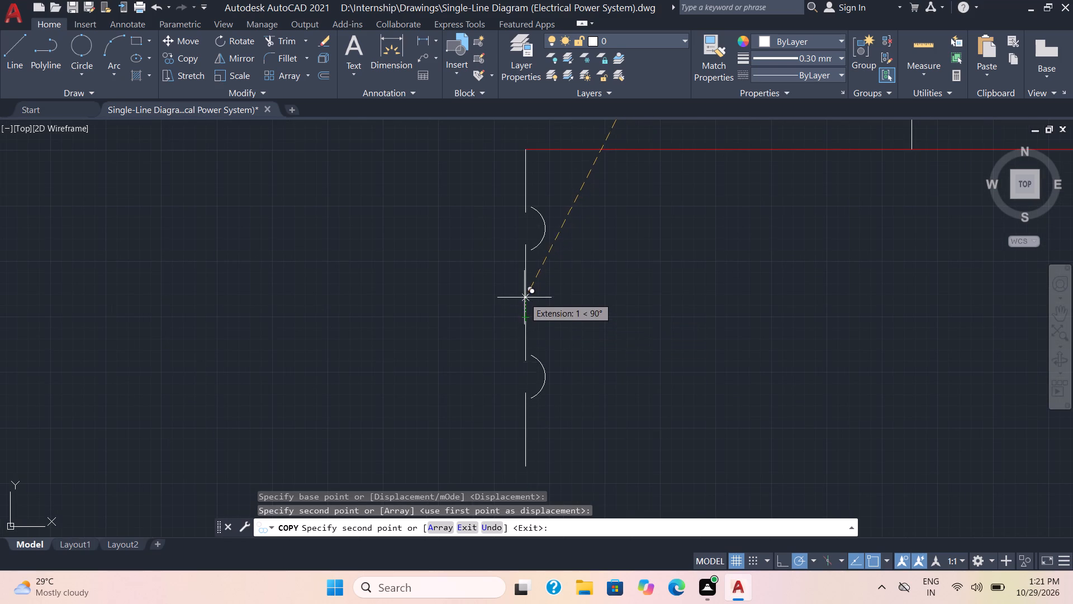
click(523, 255)
key(space)
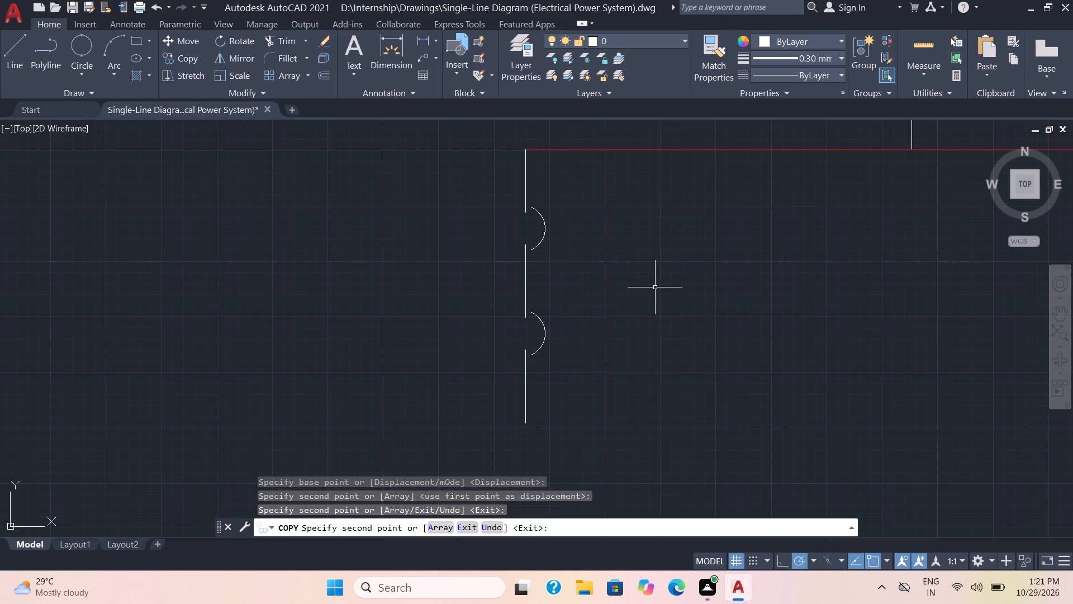
Delete the overlapping duplicate vertical line between the two copied breaker arcs.
click(525, 287)
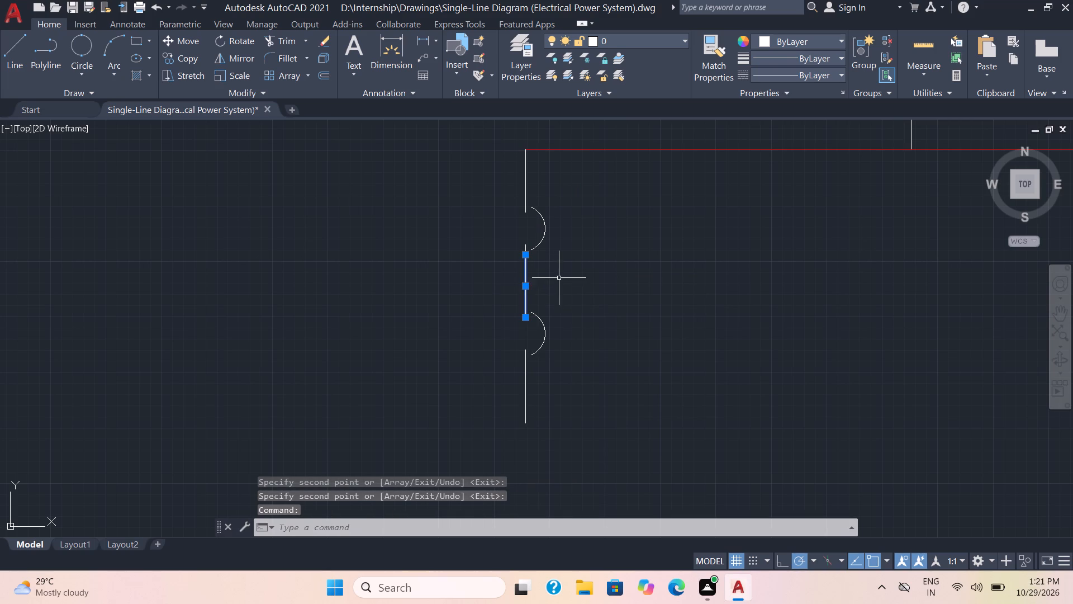
key(Delete)
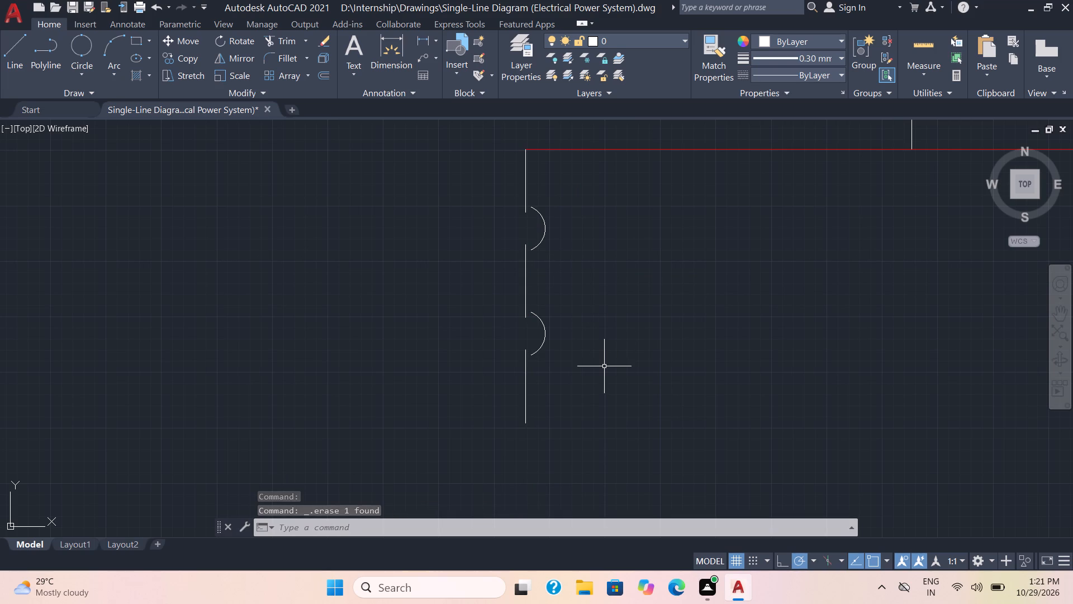
Copy the lower breaker arc and the vertical lines above and below it about 3 units horizontally to the right.
middle_drag(602, 368, 614, 323)
click(573, 343)
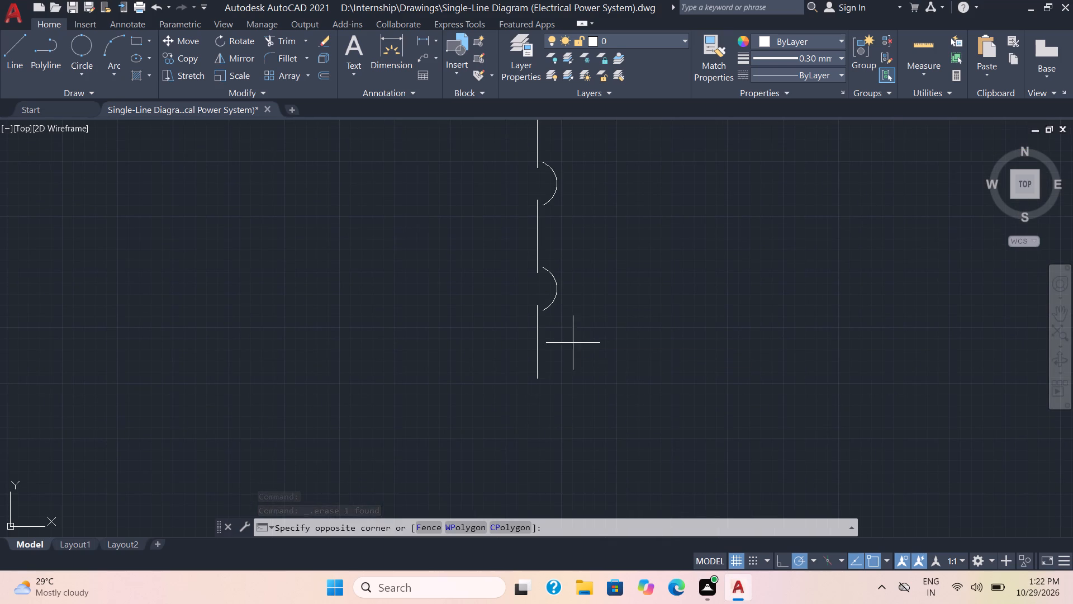
click(505, 267)
click(178, 56)
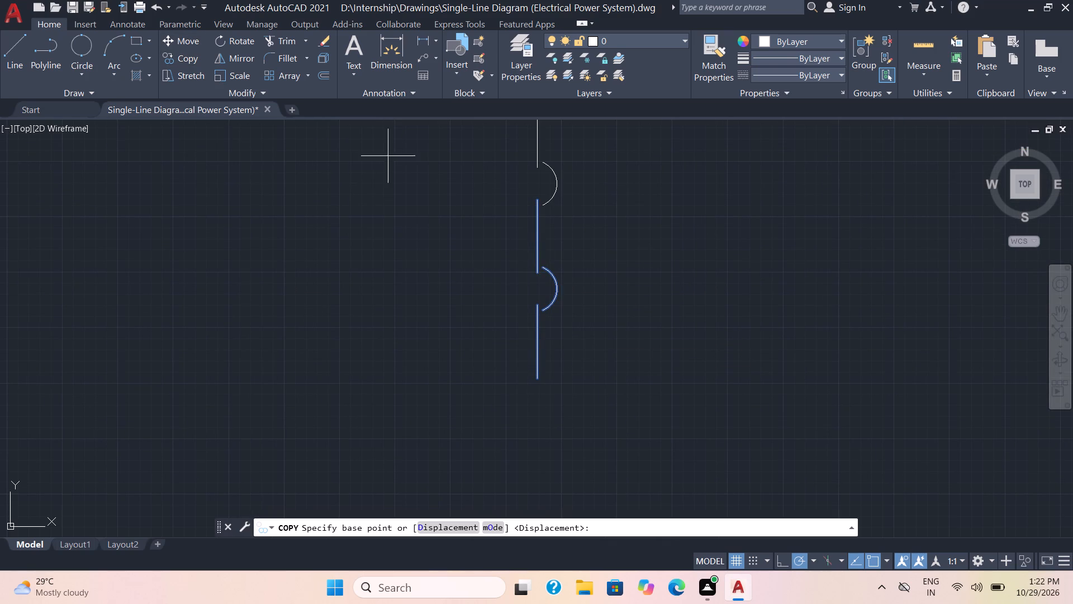
click(537, 271)
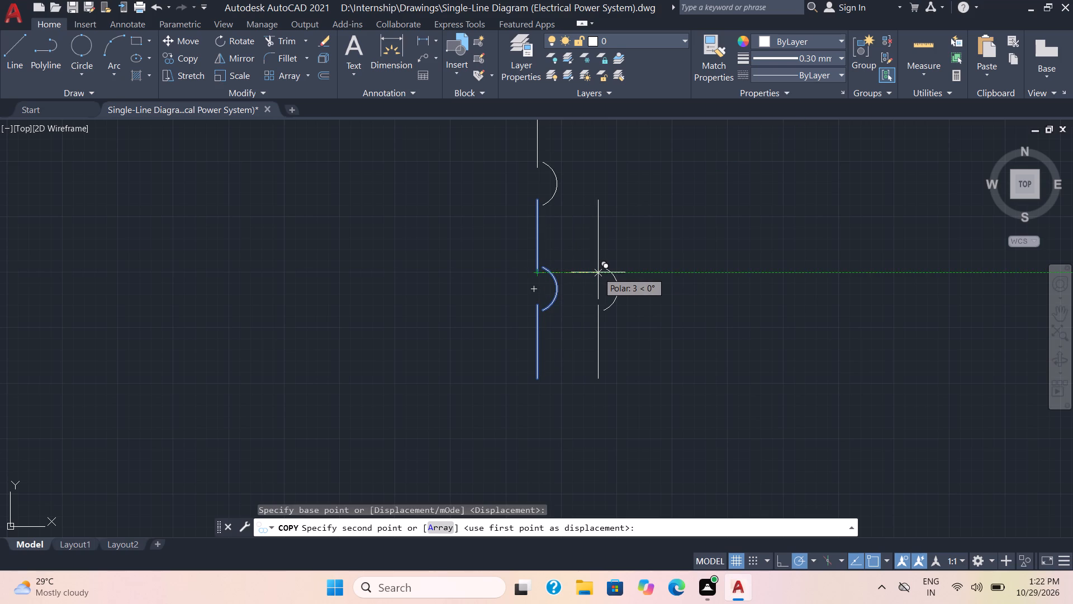
click(598, 272)
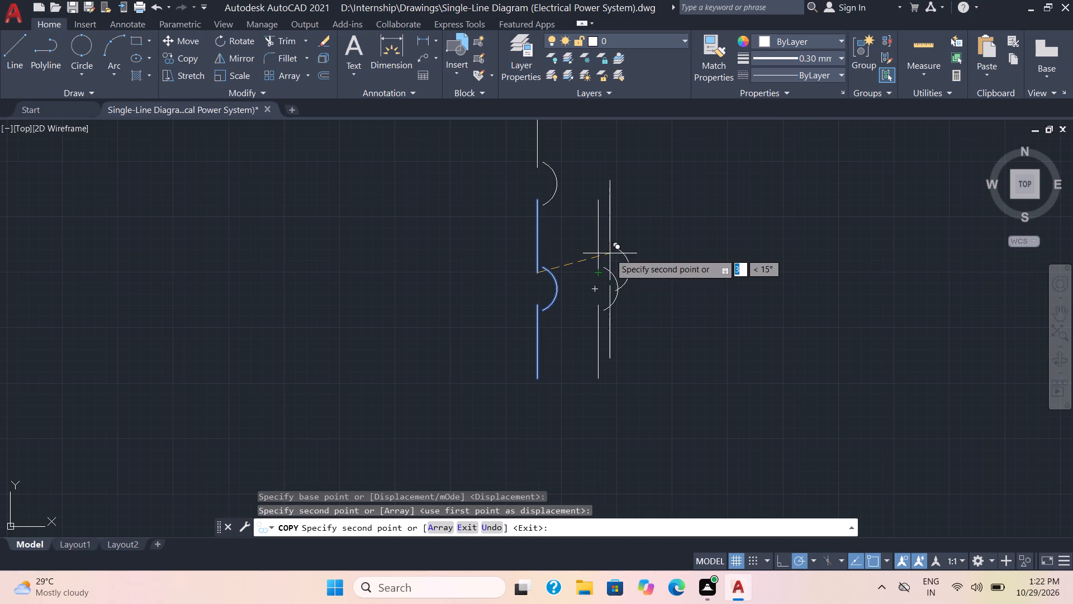
key(space)
Draw a horizontal link line about 2 units long from just beside the lower left breaker arc to the parallel breaker arc.
click(25, 51)
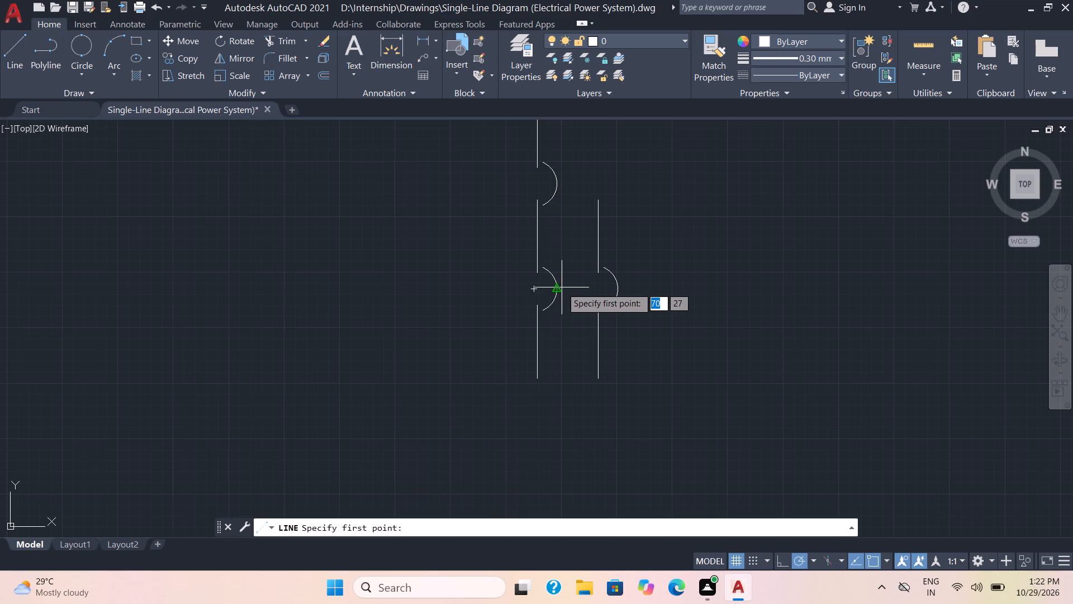
scroll(562, 287, up, 2)
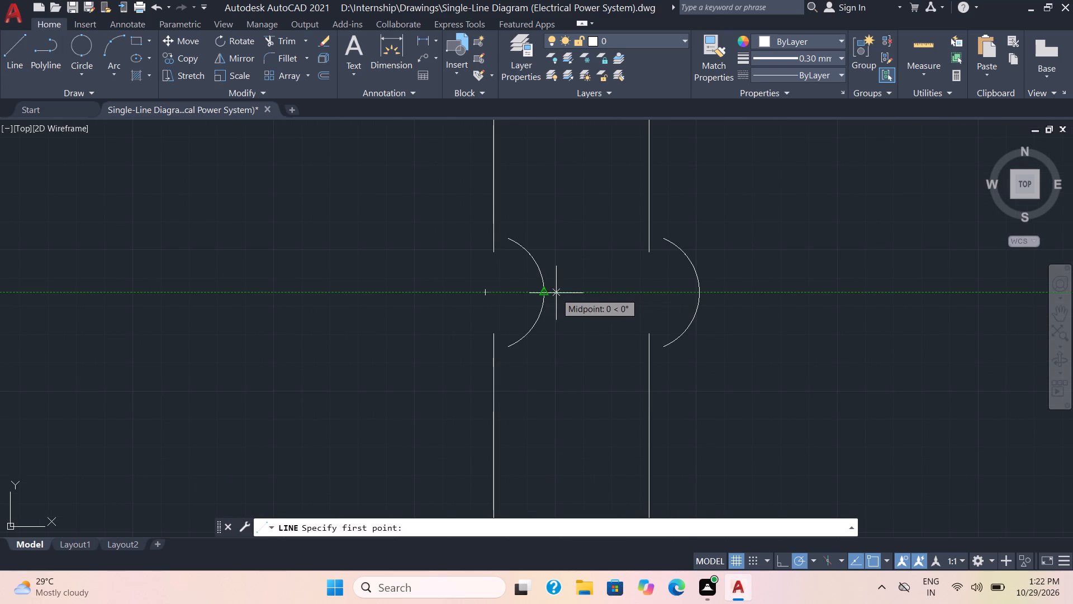
click(556, 293)
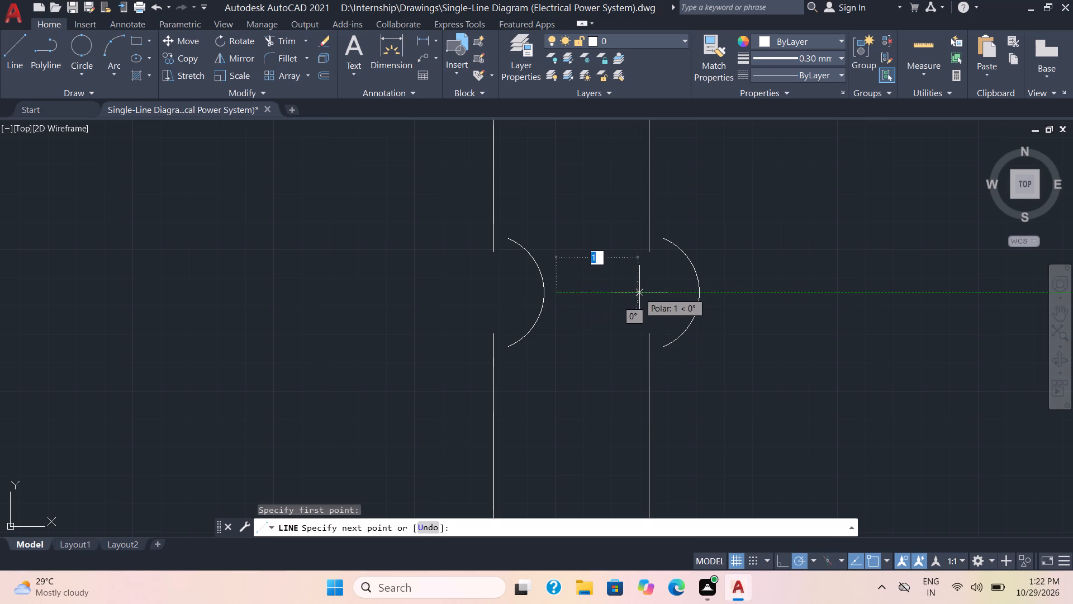
click(687, 294)
key(space)
Draw a horizontal line joining the two parallel branches at the midpoint of the vertical lines beneath the breaker arcs.
key(space)
scroll(692, 332, down, 3)
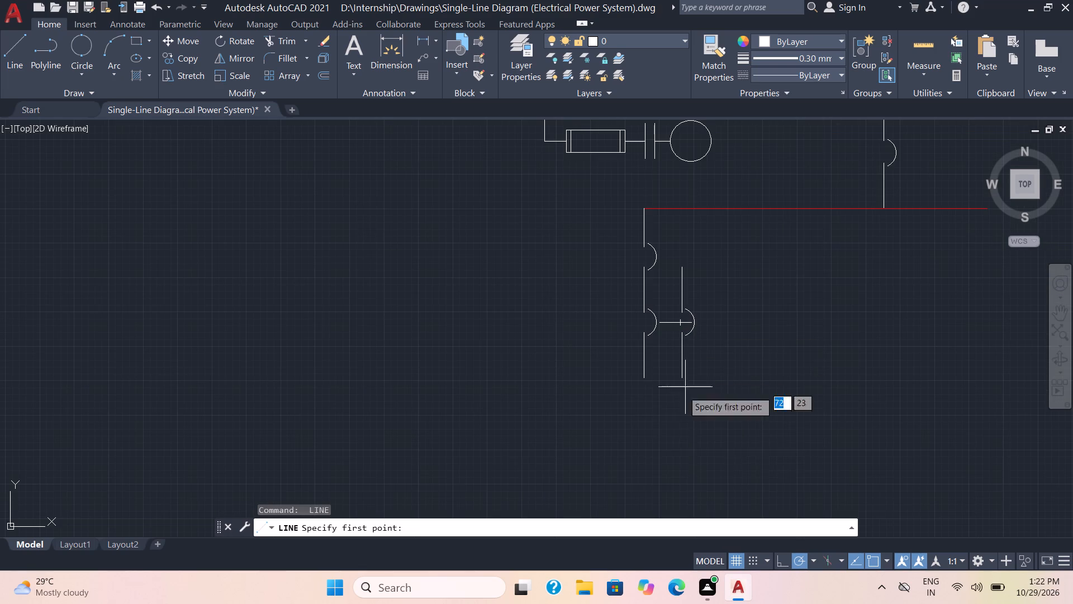
click(645, 355)
click(679, 353)
key(space)
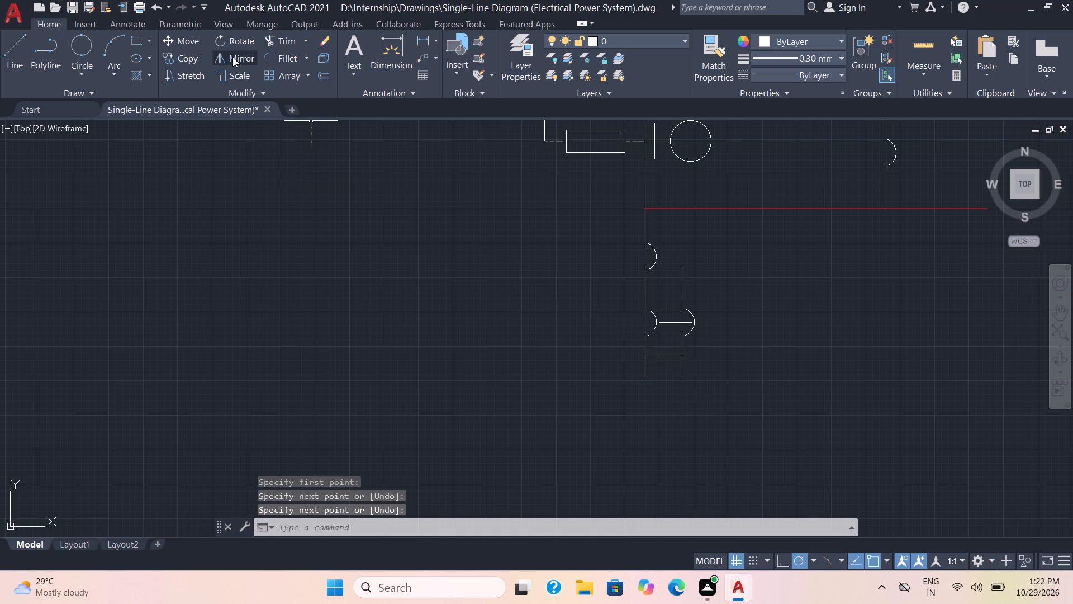
Trim the left branch's vertical stub below the new horizontal connecting line.
click(286, 42)
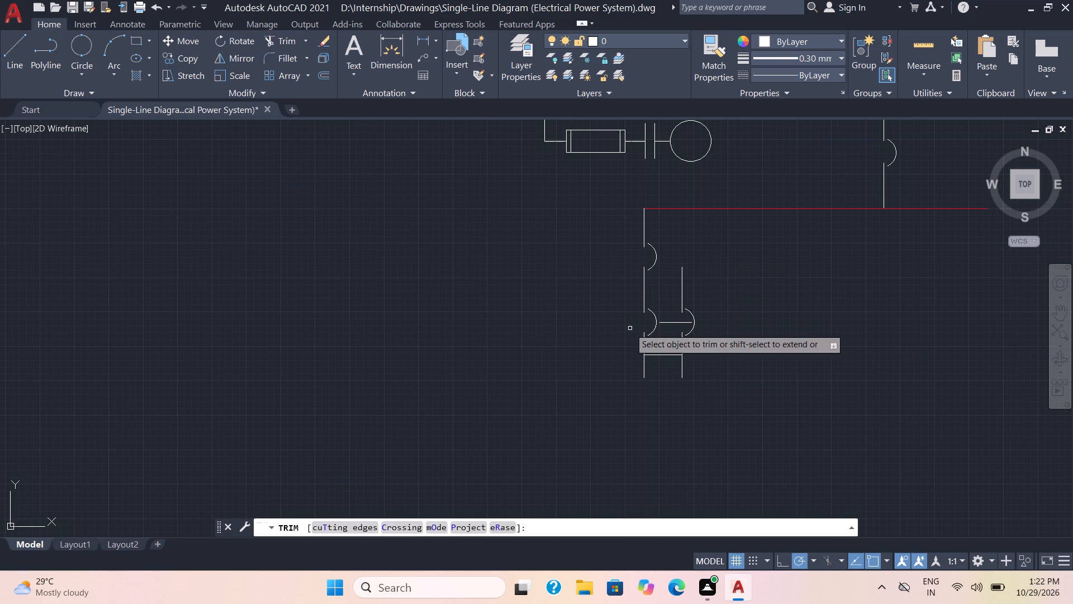
click(643, 366)
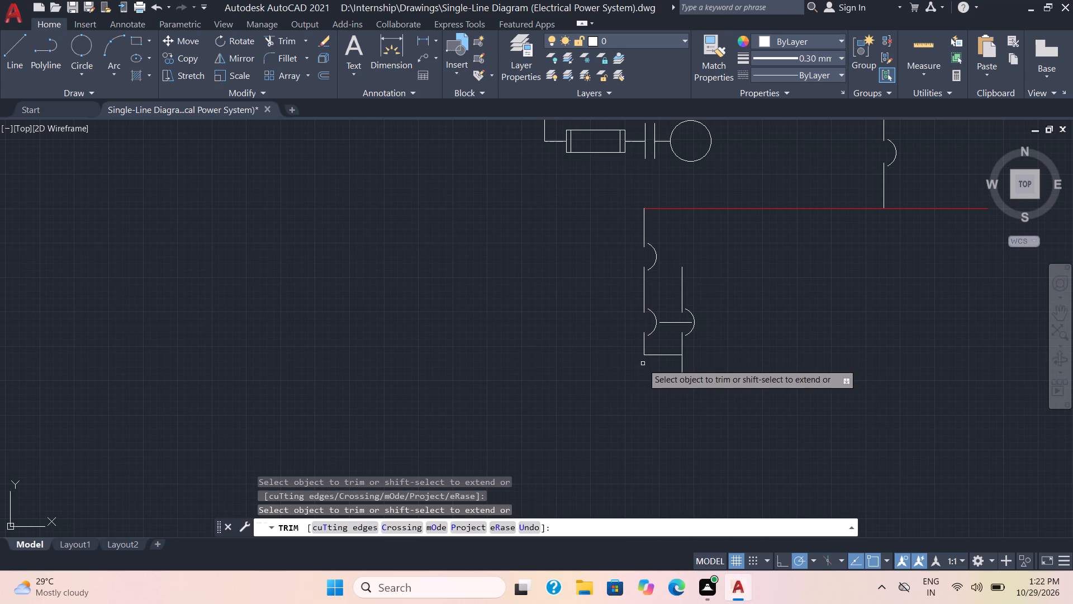
key(space)
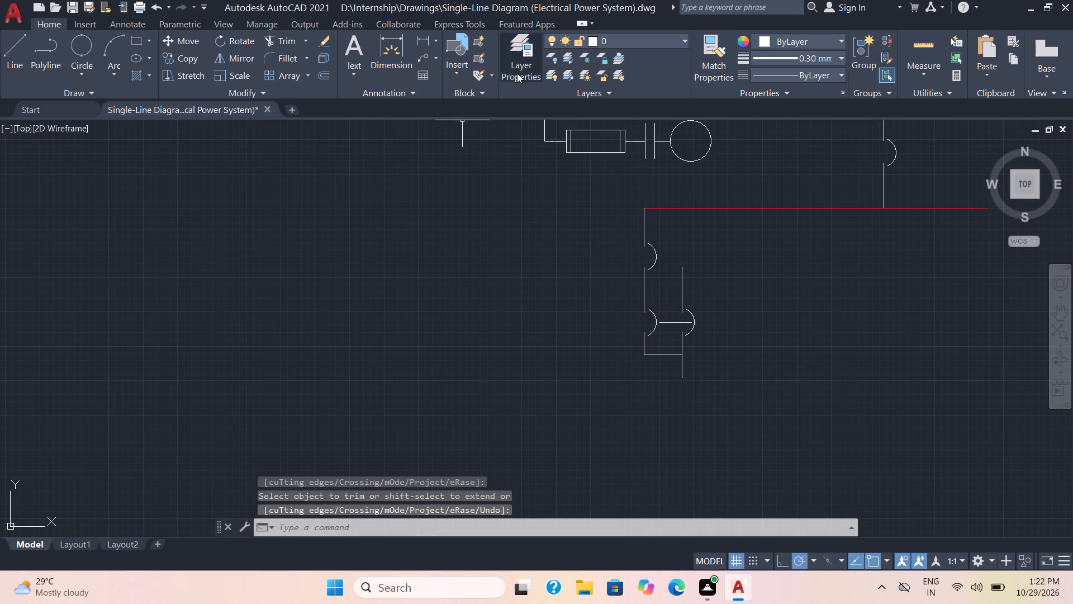
Load all the linetypes available in acad.lin into the drawing.
click(825, 74)
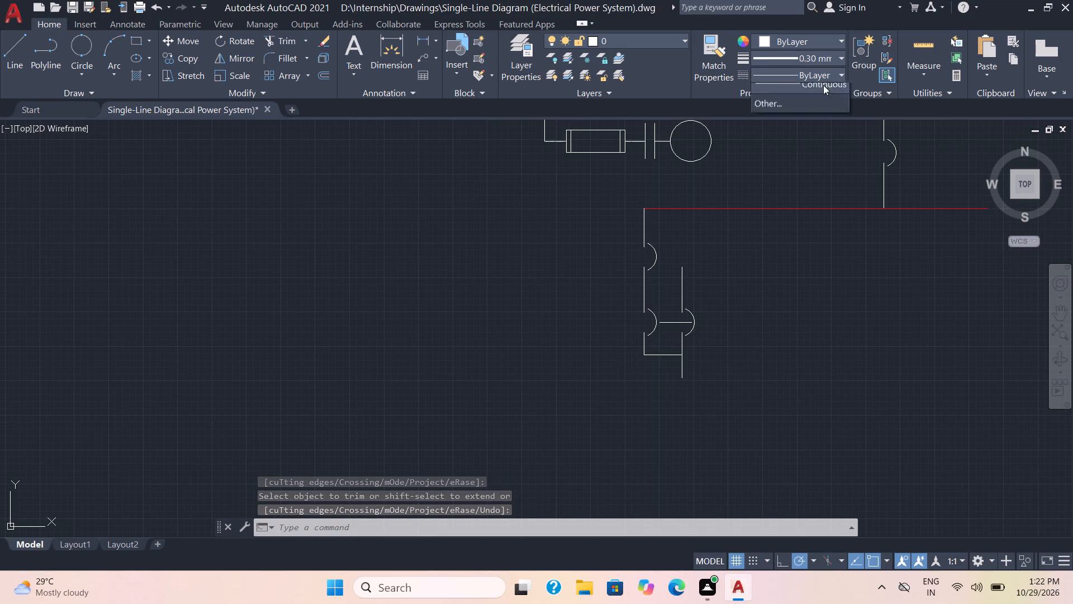
click(811, 141)
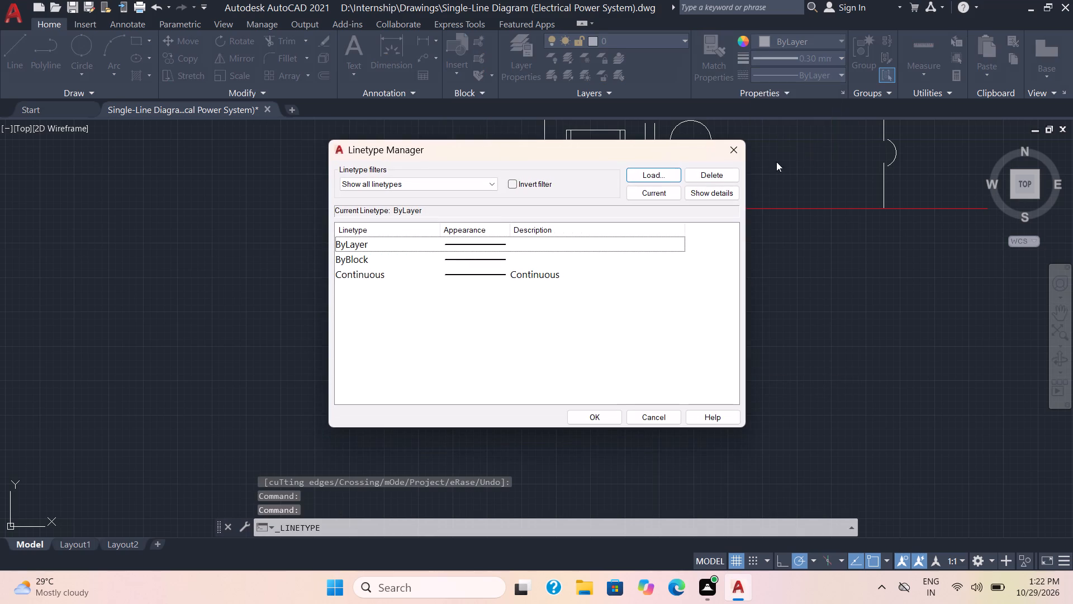
click(645, 169)
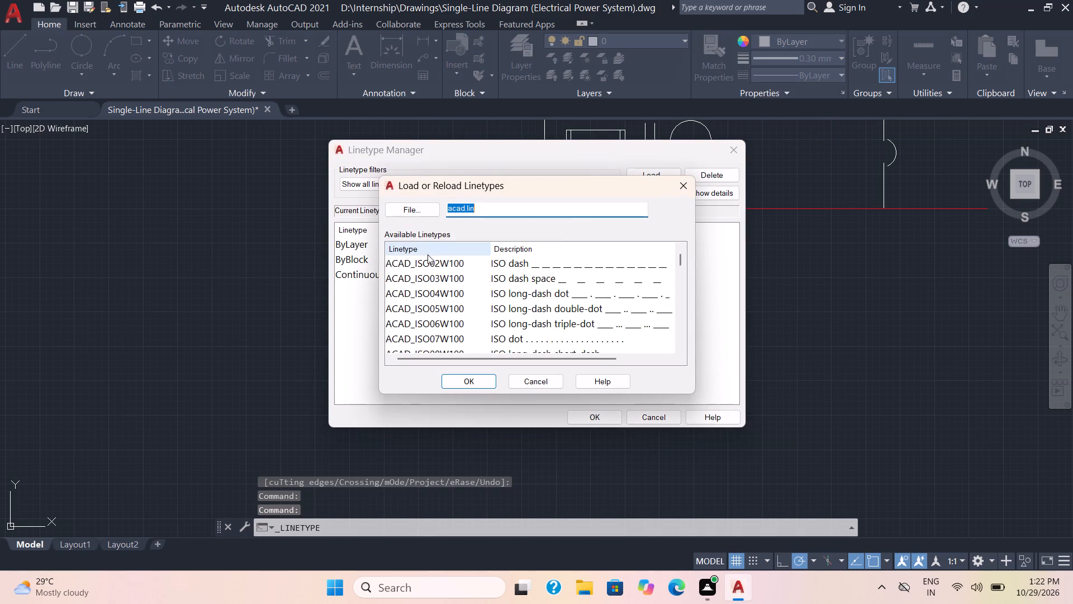
click(432, 267)
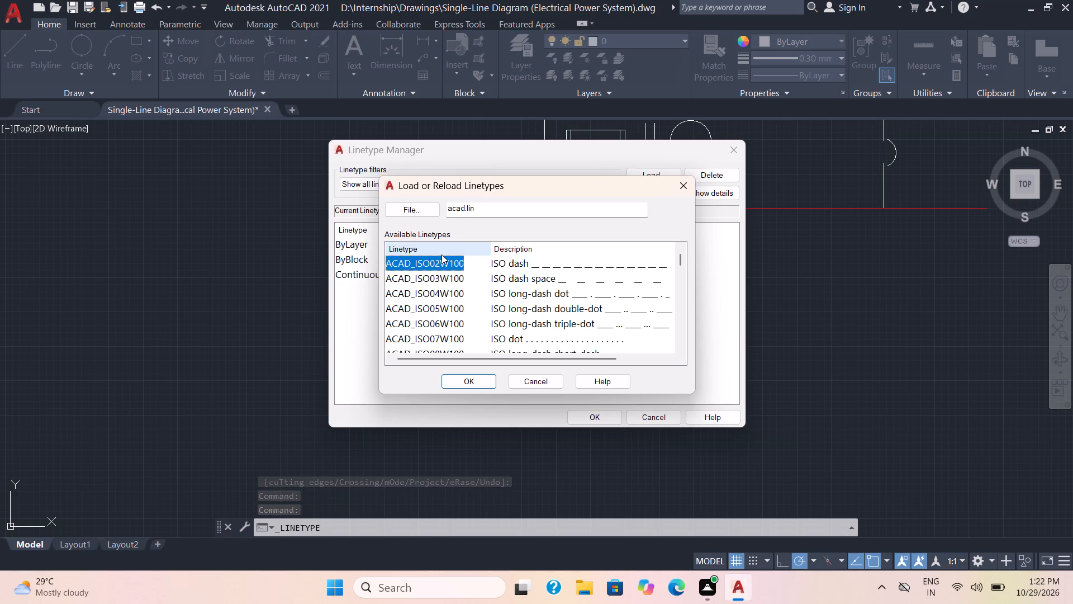
key(ctrl+a)
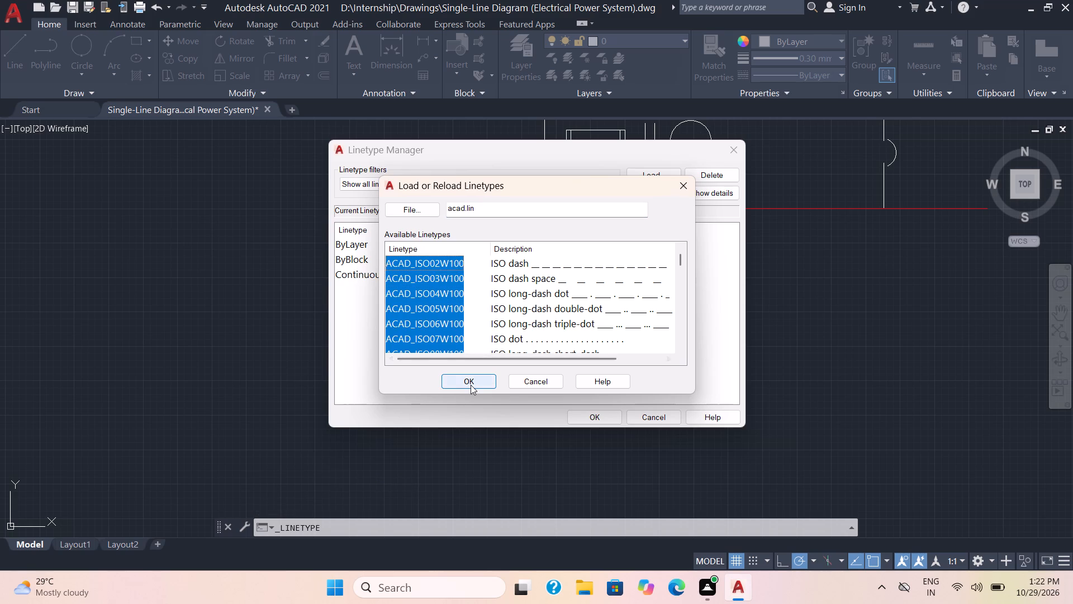
click(471, 385)
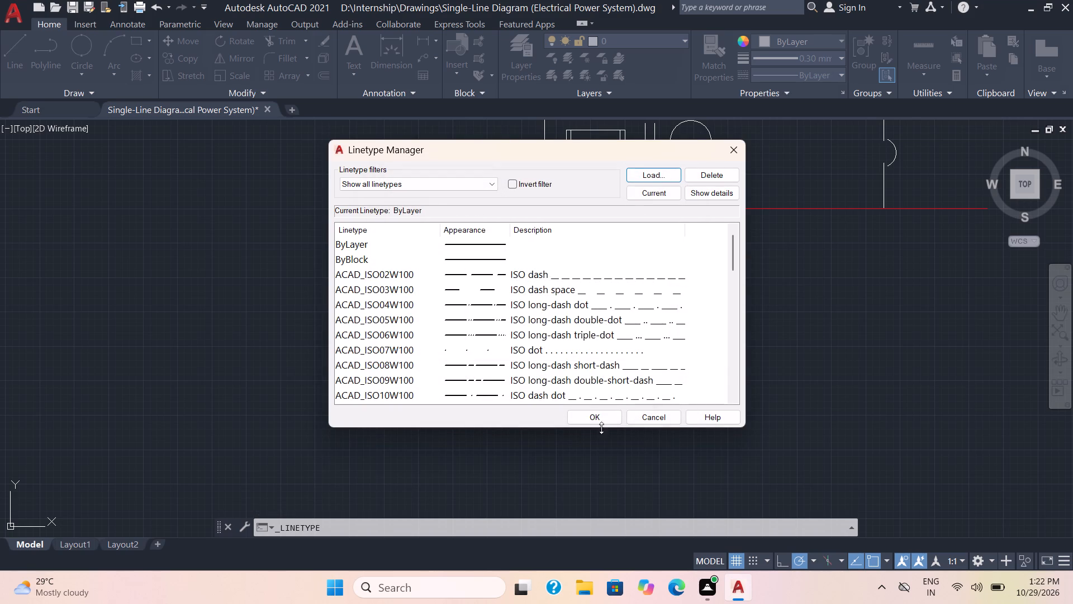
click(601, 422)
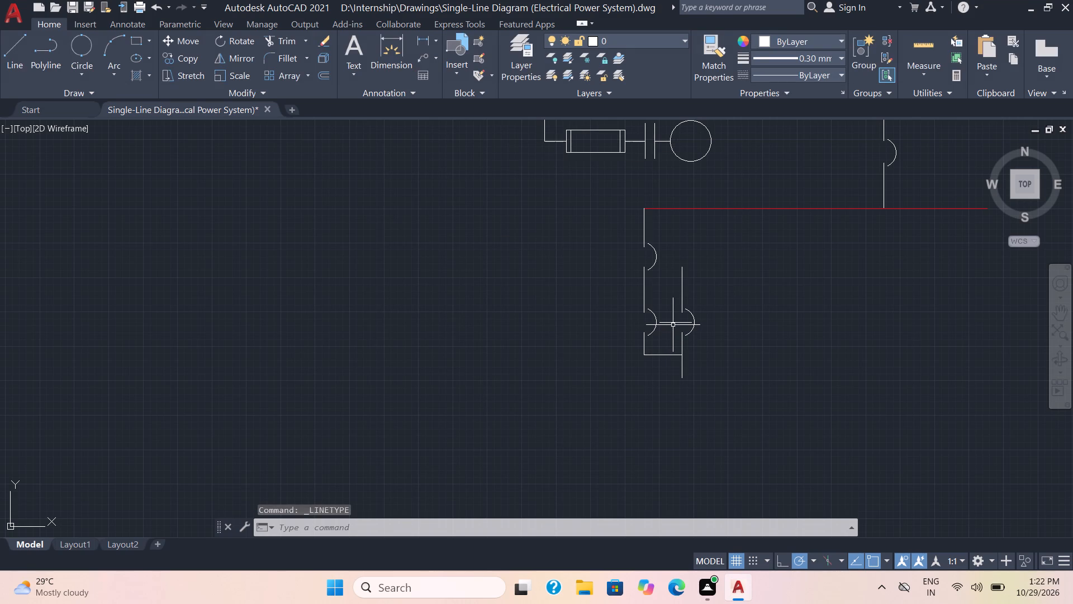
Change the linetype of the horizontal link line between the two parallel breaker arcs to HIDDENX2.
click(673, 324)
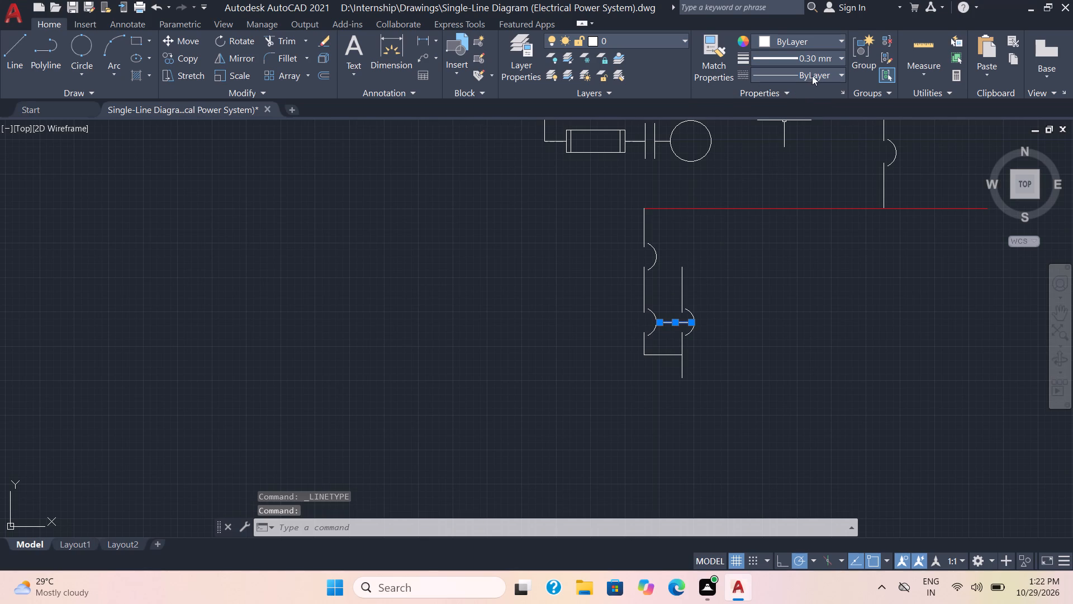
click(813, 75)
scroll(823, 162, down, 15)
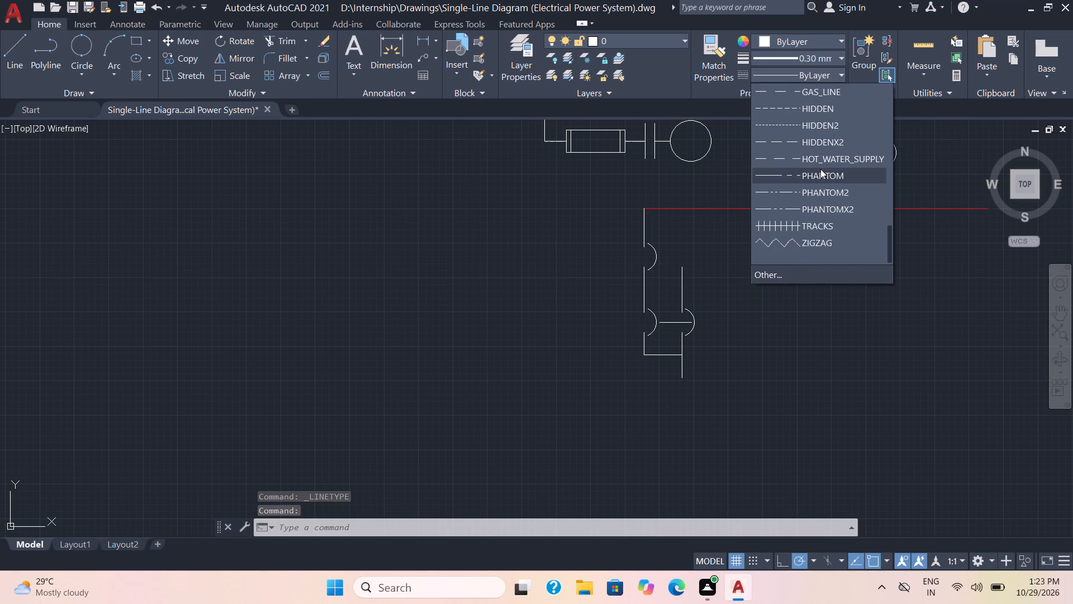
click(820, 136)
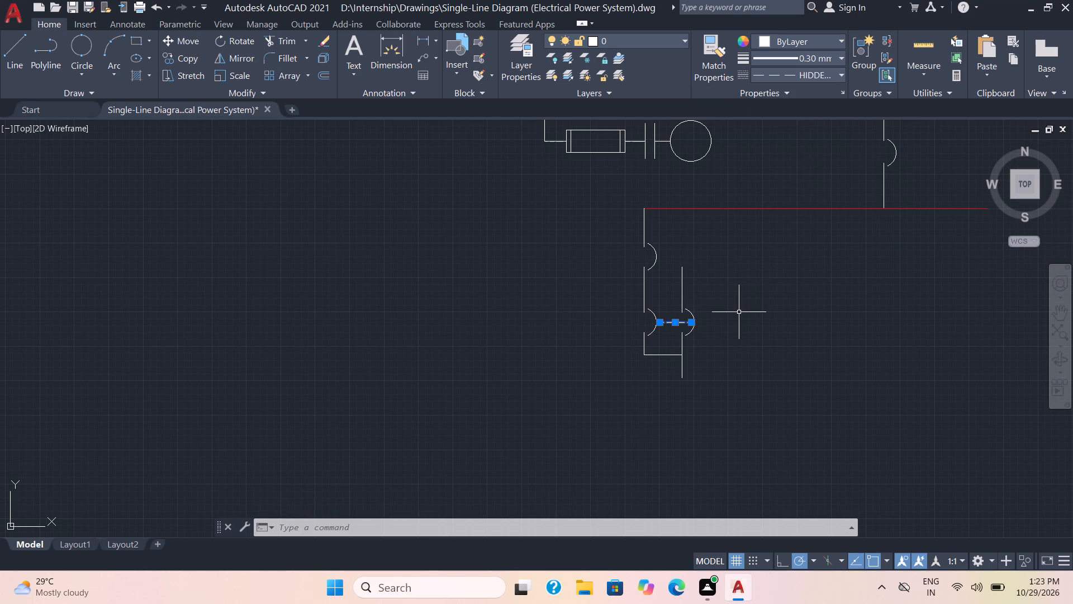
key(Escape)
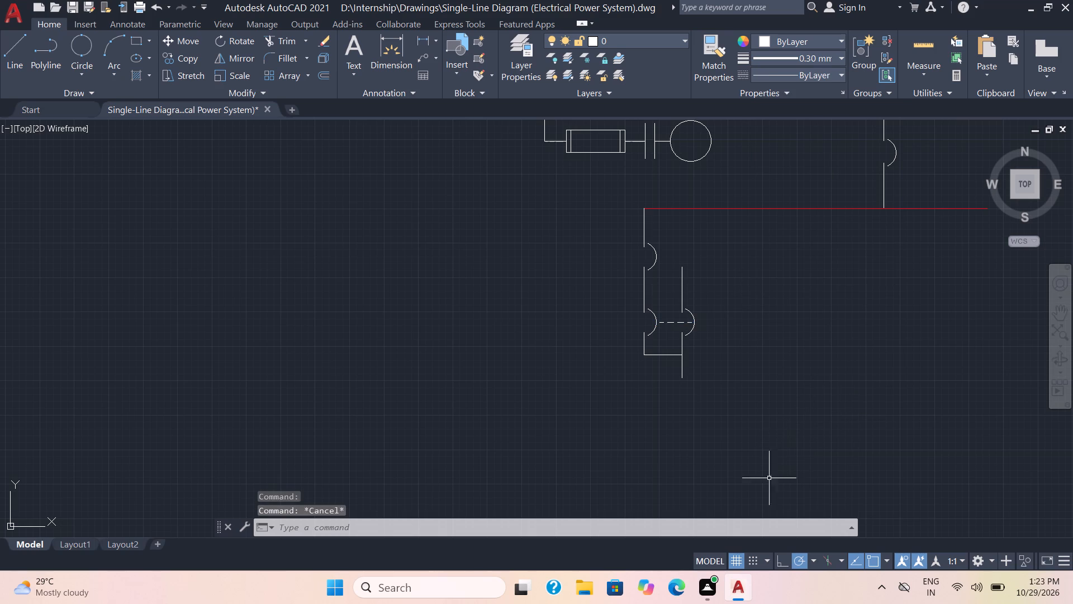
middle_drag(755, 466, 675, 427)
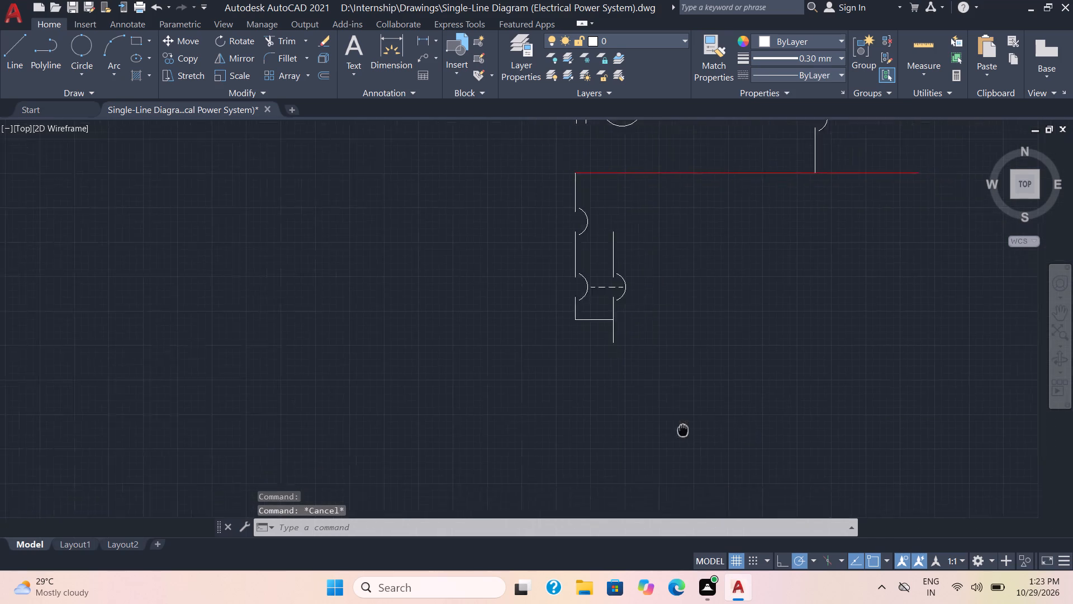
Shorten the right branch's upper vertical line to its midpoint by trimming against a temporary short horizontal line, removing that line too.
middle_drag(675, 427, 642, 417)
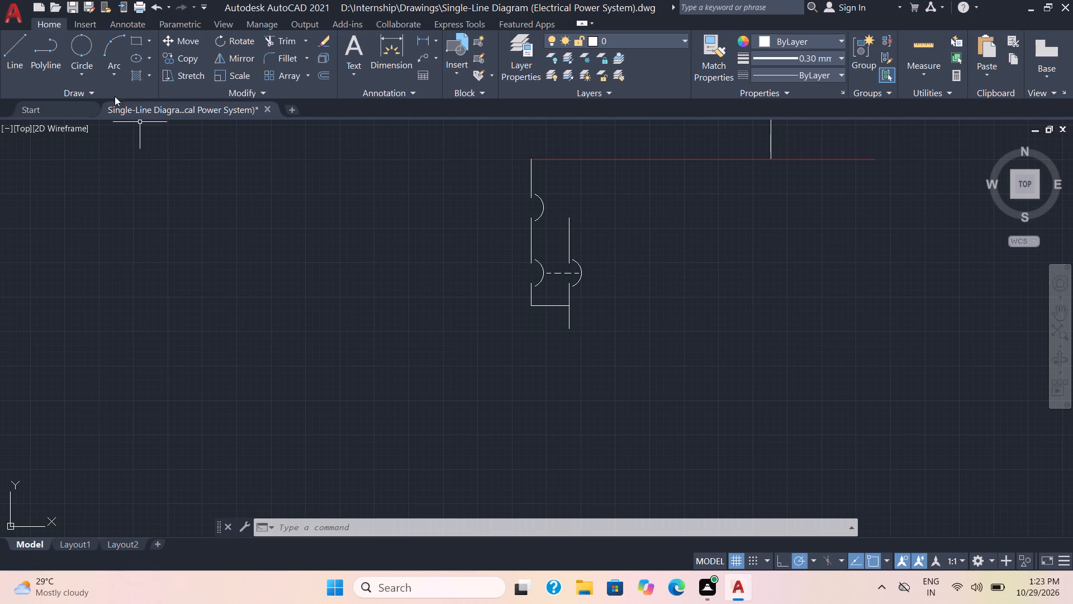
click(16, 54)
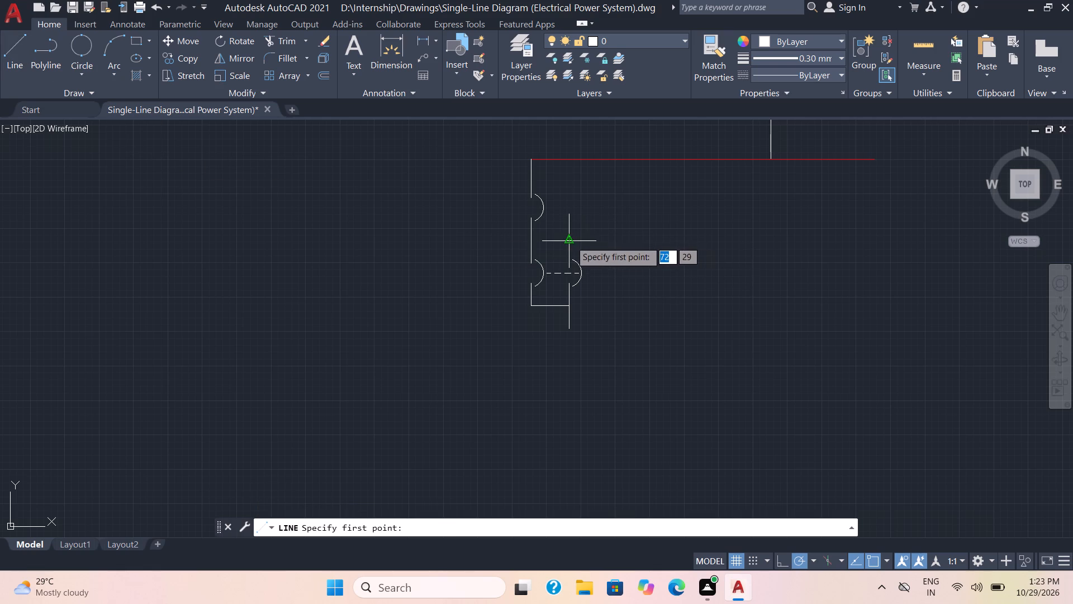
click(571, 241)
click(555, 243)
key(space)
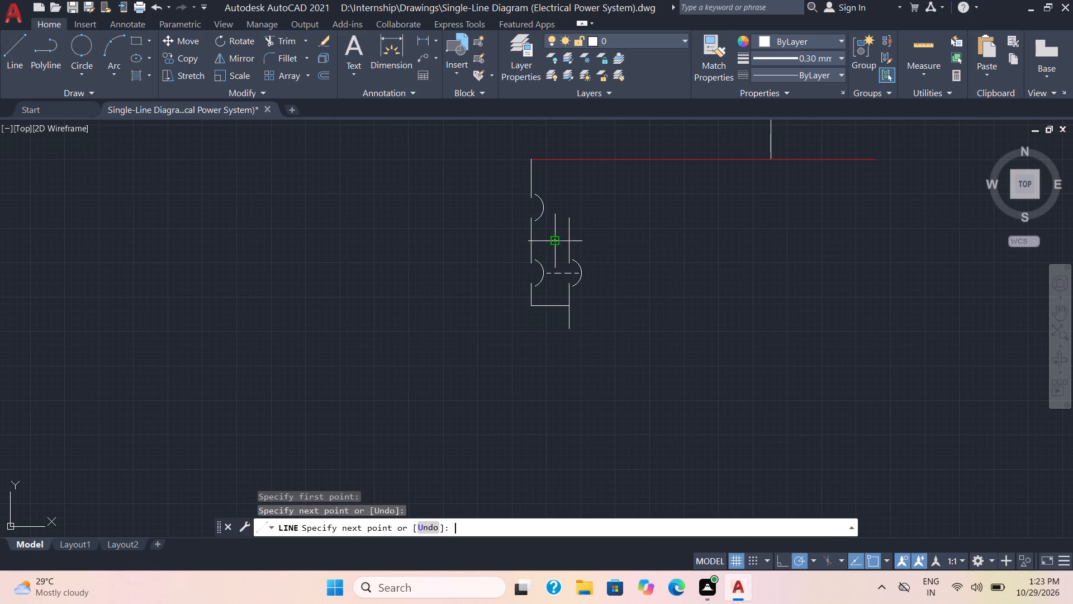
click(275, 40)
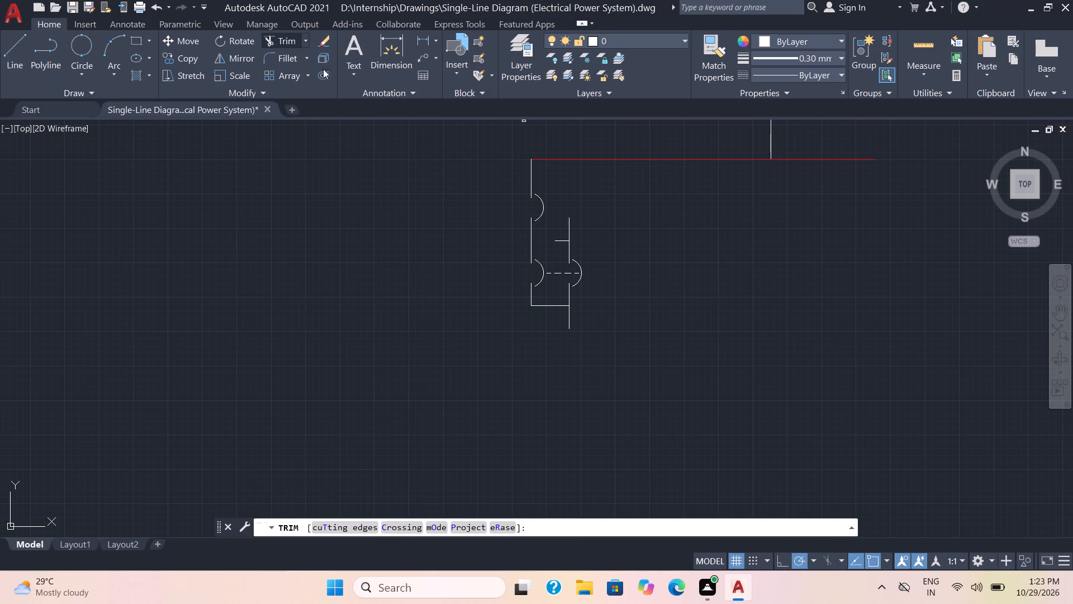
click(570, 230)
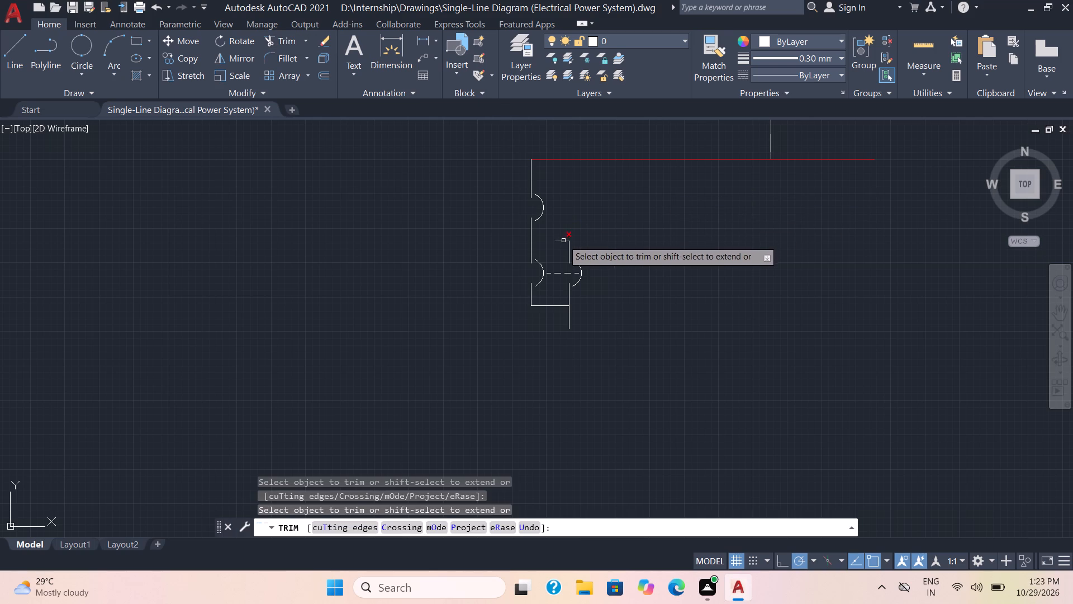
click(562, 242)
key(space)
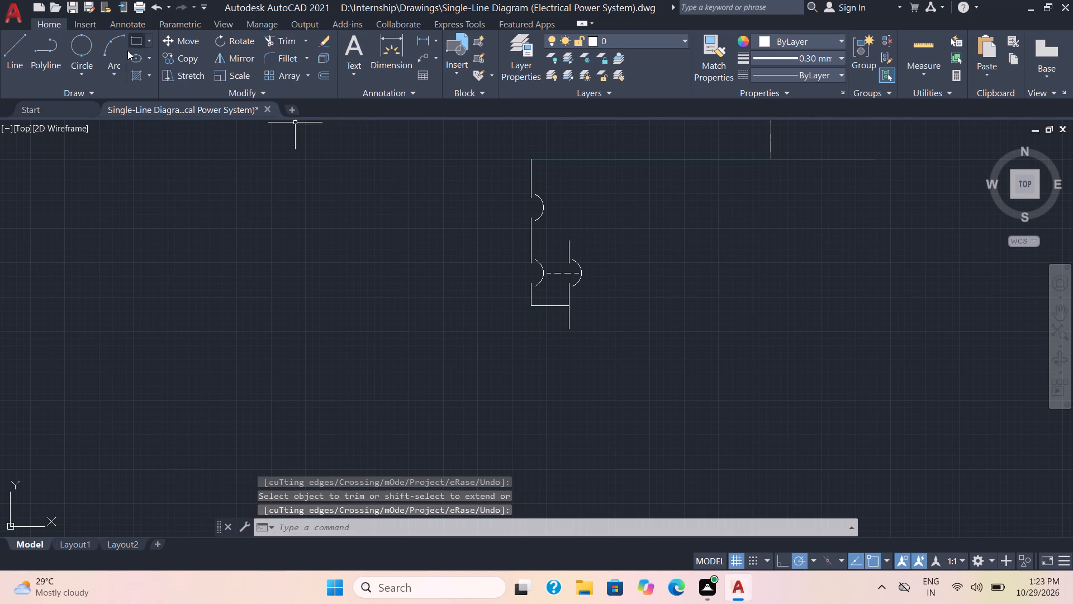
Draw a two-point circle about 1 unit in diameter standing on the top end of the right branch's shortened vertical line.
click(78, 46)
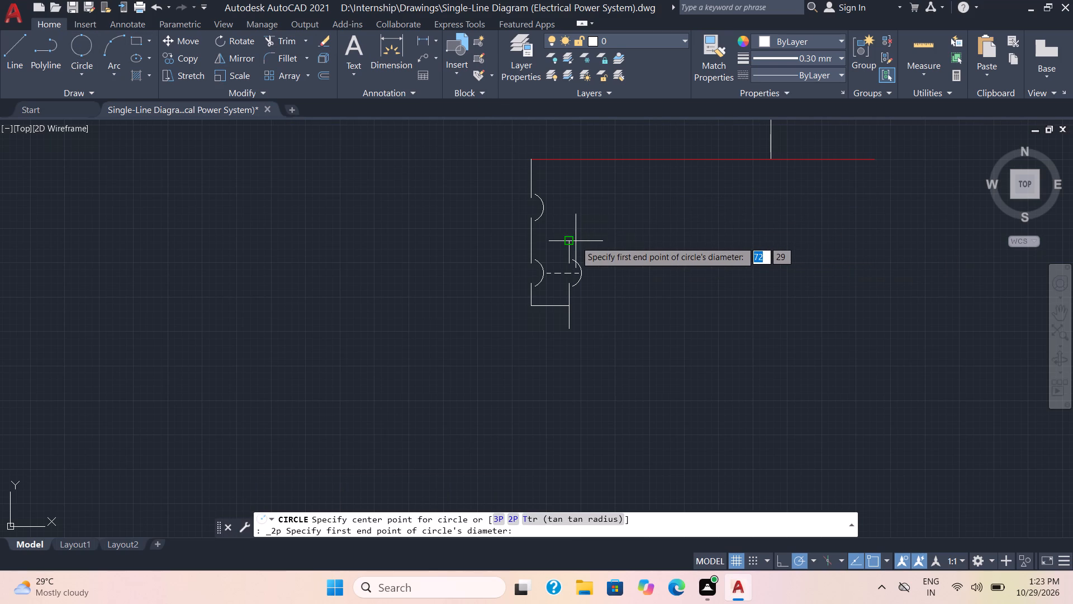
click(568, 242)
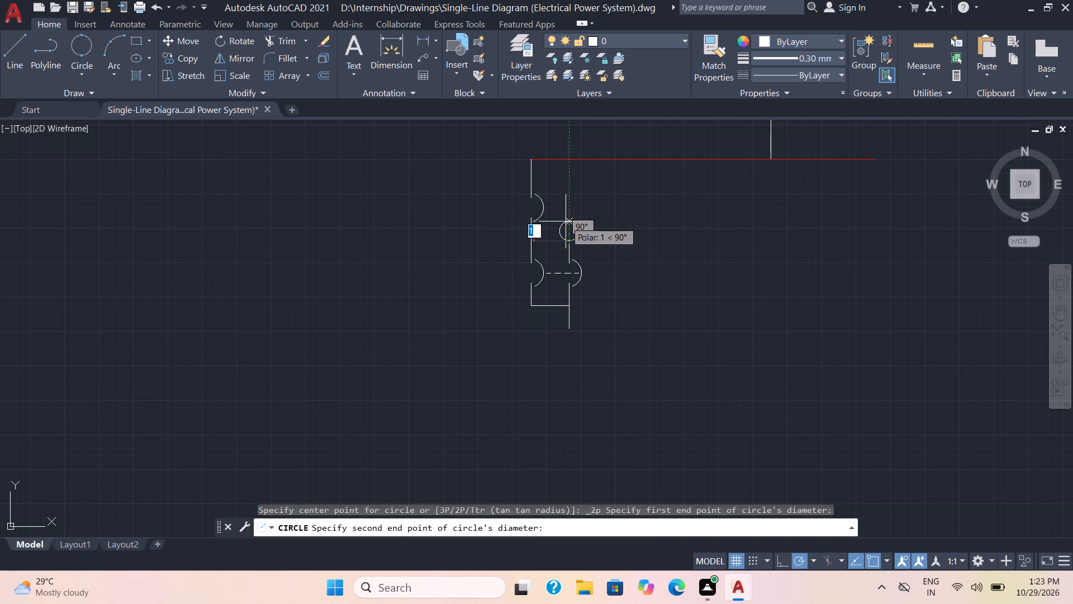
click(566, 221)
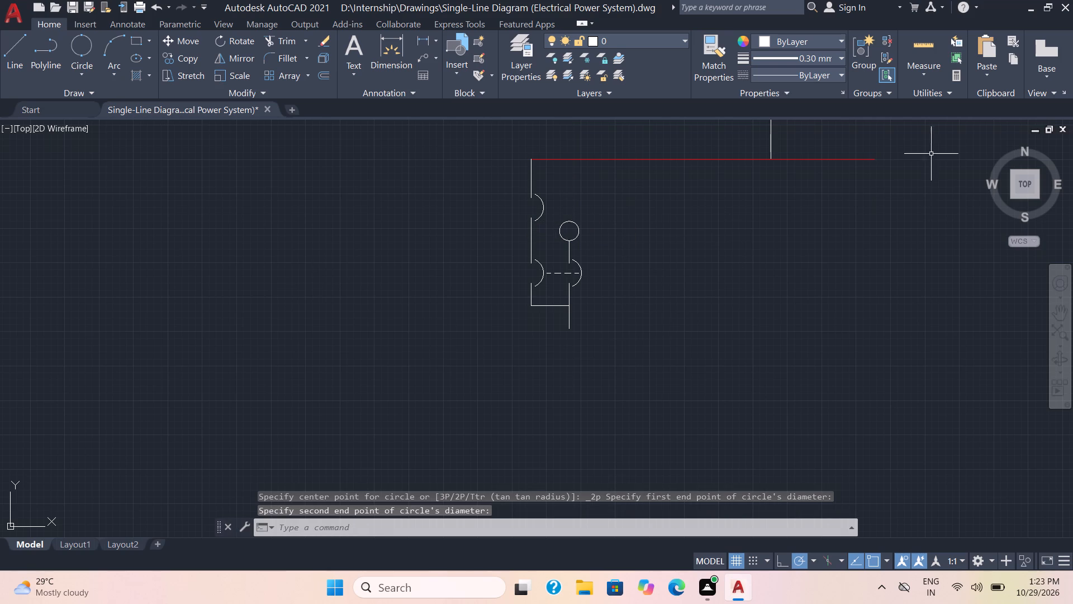
Draw a red horizontal busbar about 6 units long across the right branch's lower end, and restore the current colour to ByLayer.
click(836, 38)
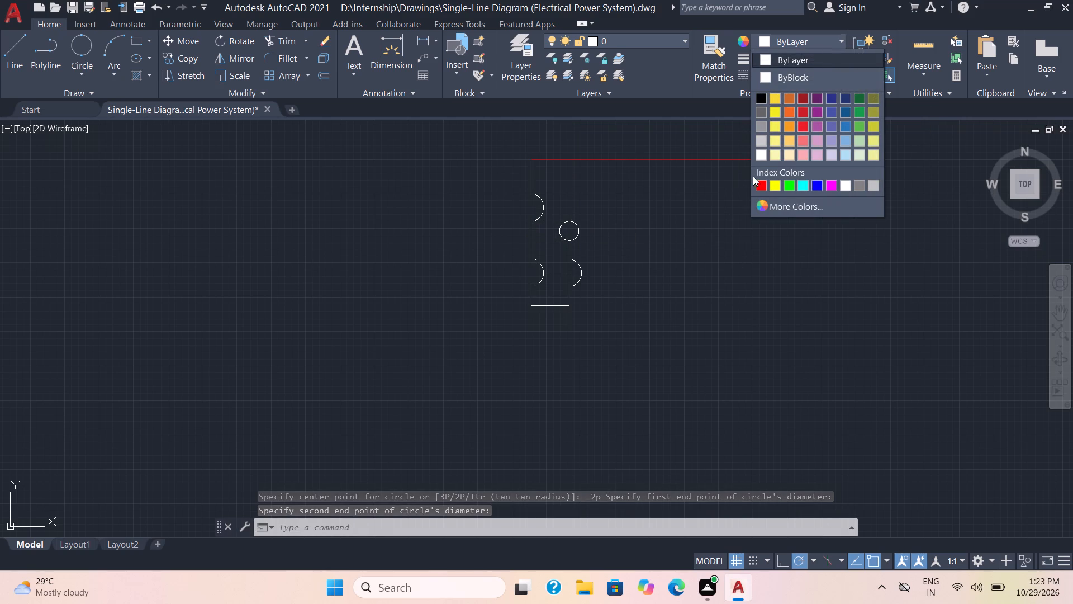
click(760, 185)
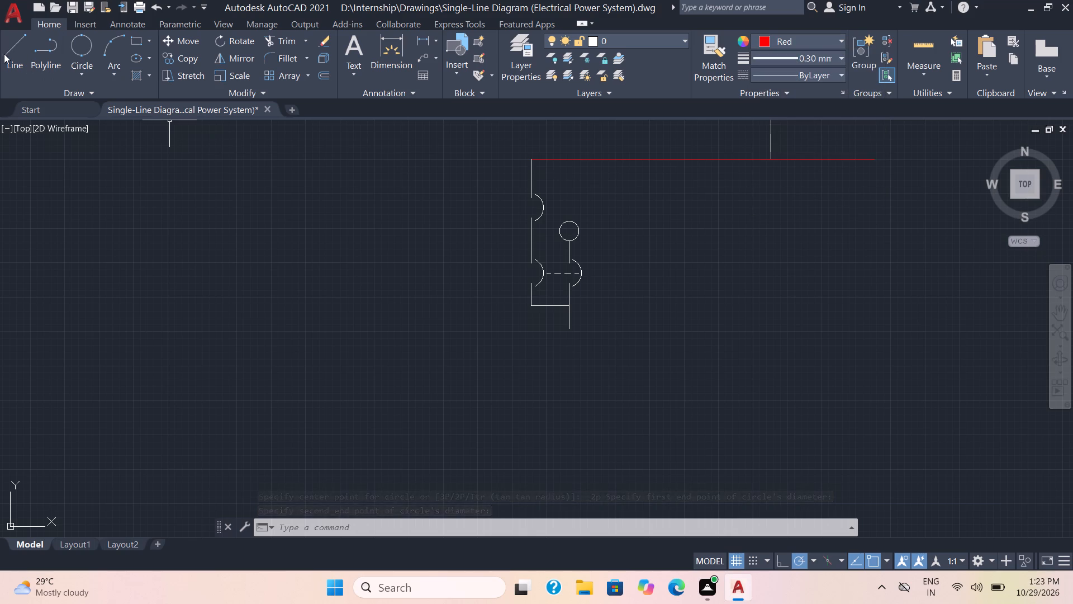
click(8, 56)
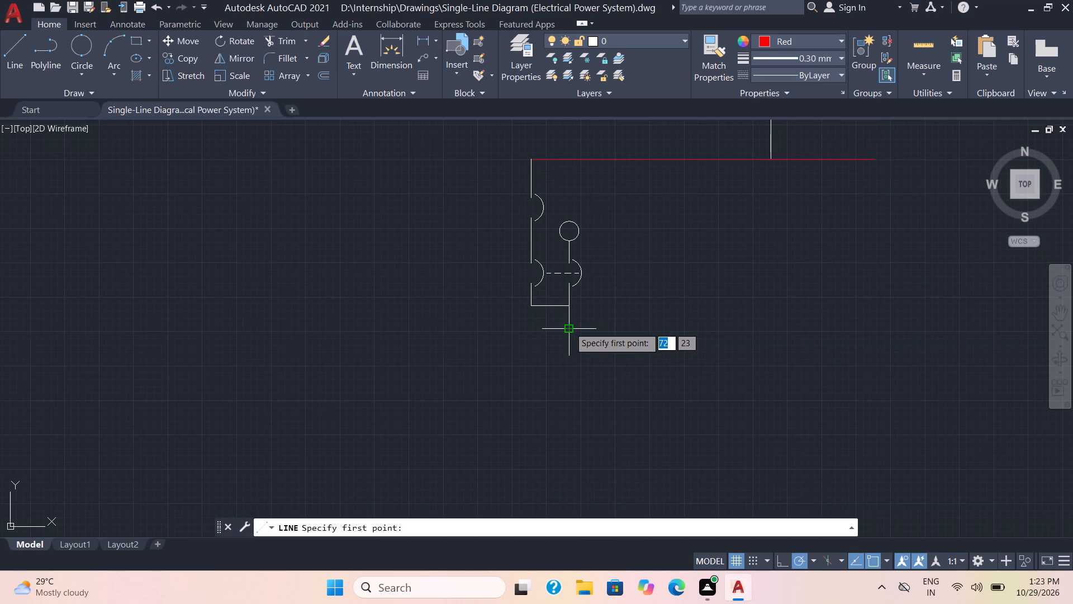
click(528, 324)
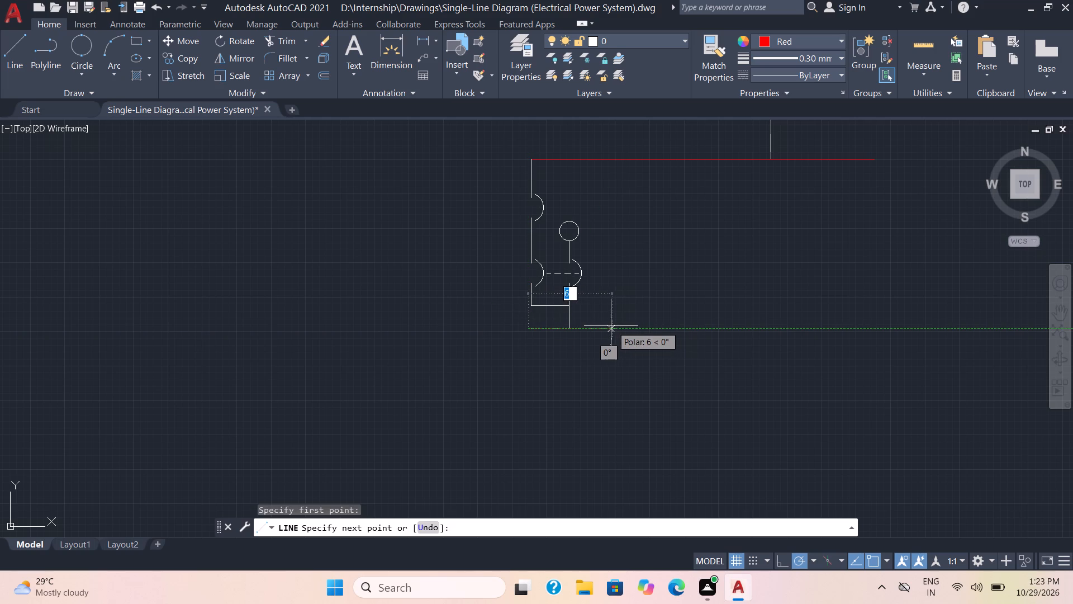
click(608, 325)
key(space)
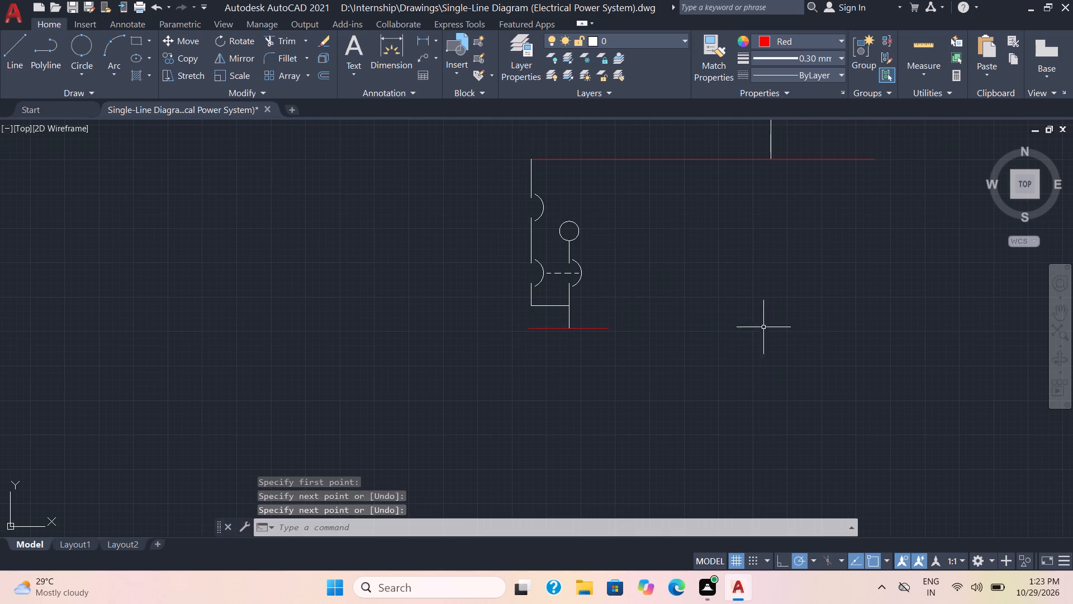
click(835, 44)
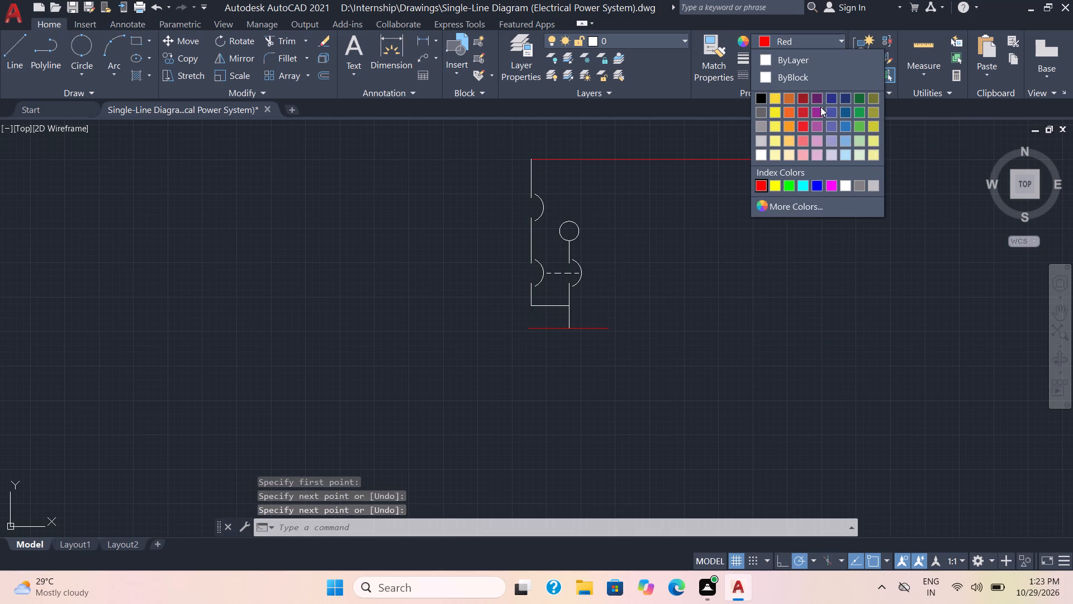
click(776, 56)
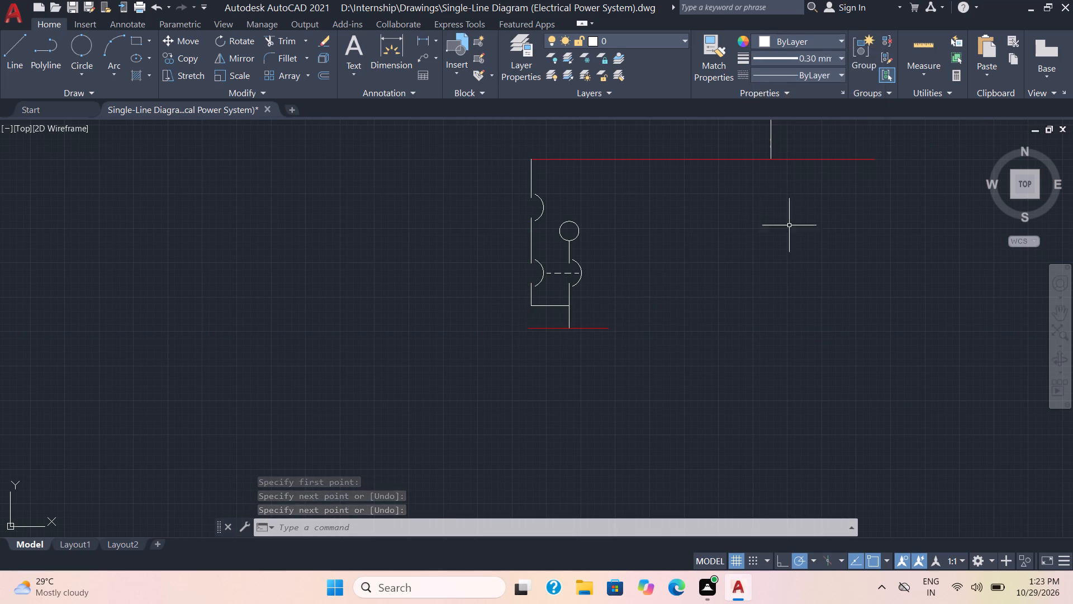
Copy the upper-left breaker arc with its two vertical lines to hang from the short red busbar, about 1 unit from its left end.
scroll(789, 227, down, 1)
middle_drag(772, 270, 715, 209)
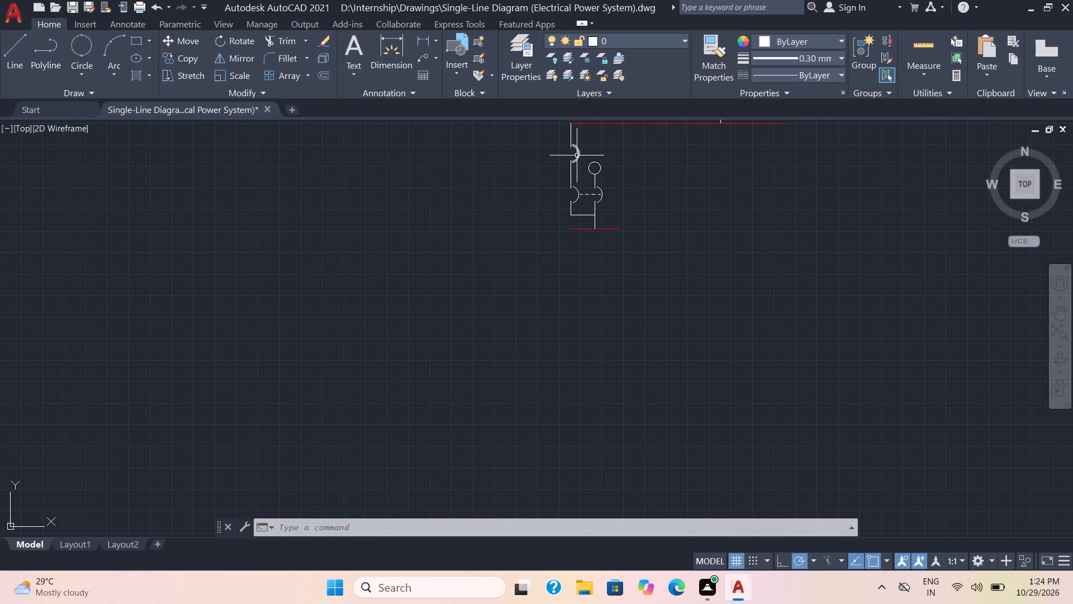
click(580, 173)
click(554, 139)
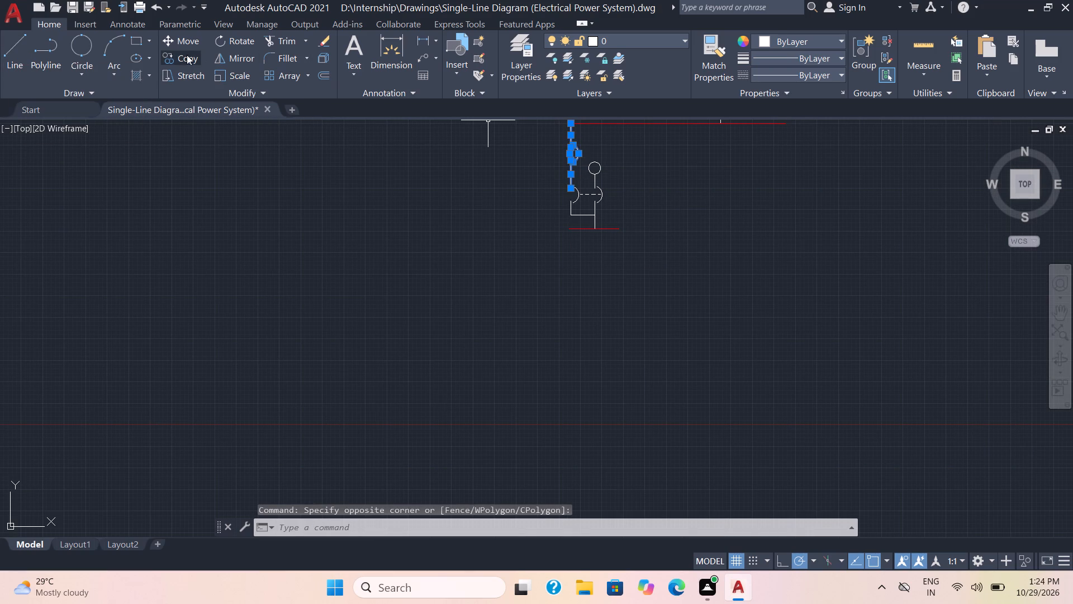
click(165, 54)
click(571, 123)
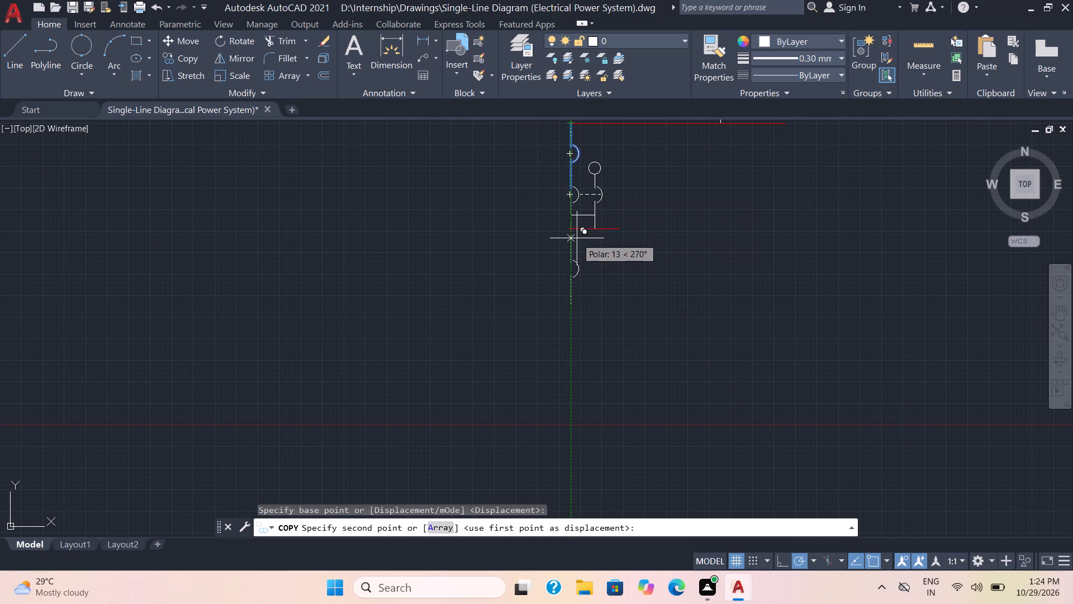
scroll(600, 248, up, 2)
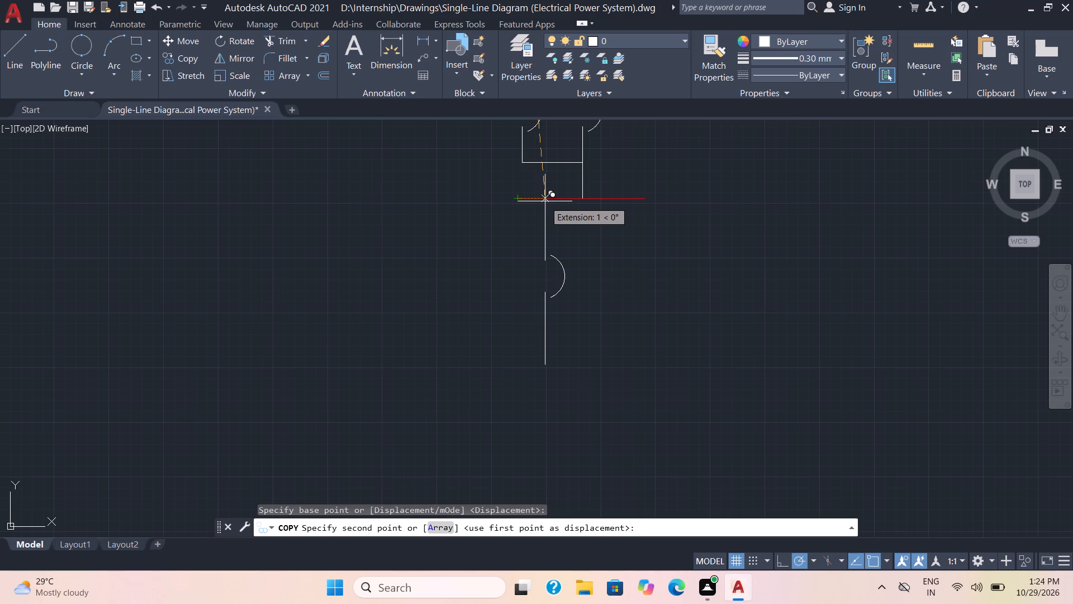
click(545, 201)
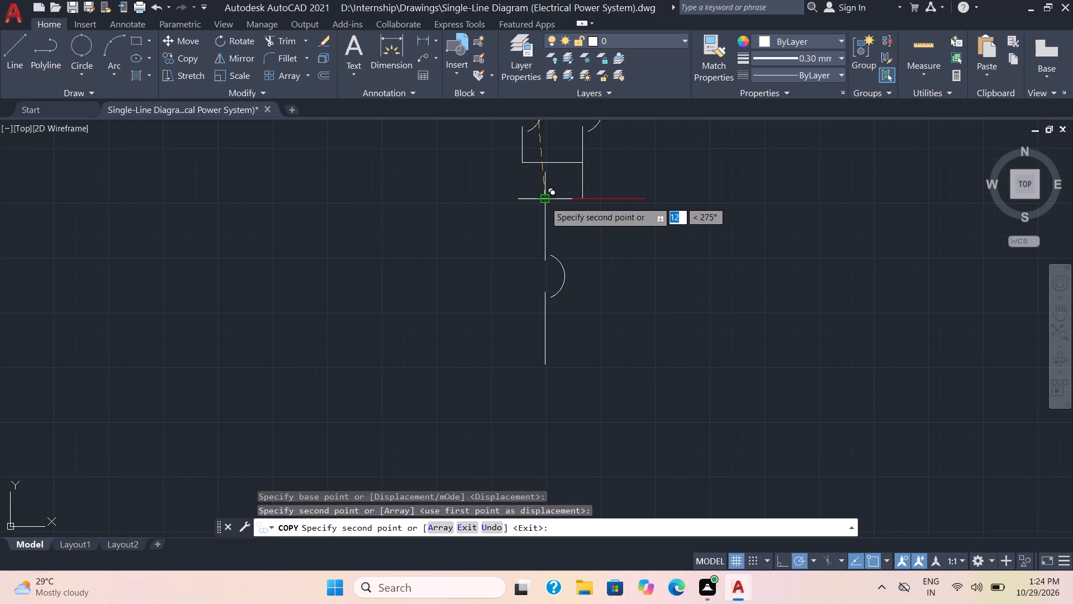
key(Escape)
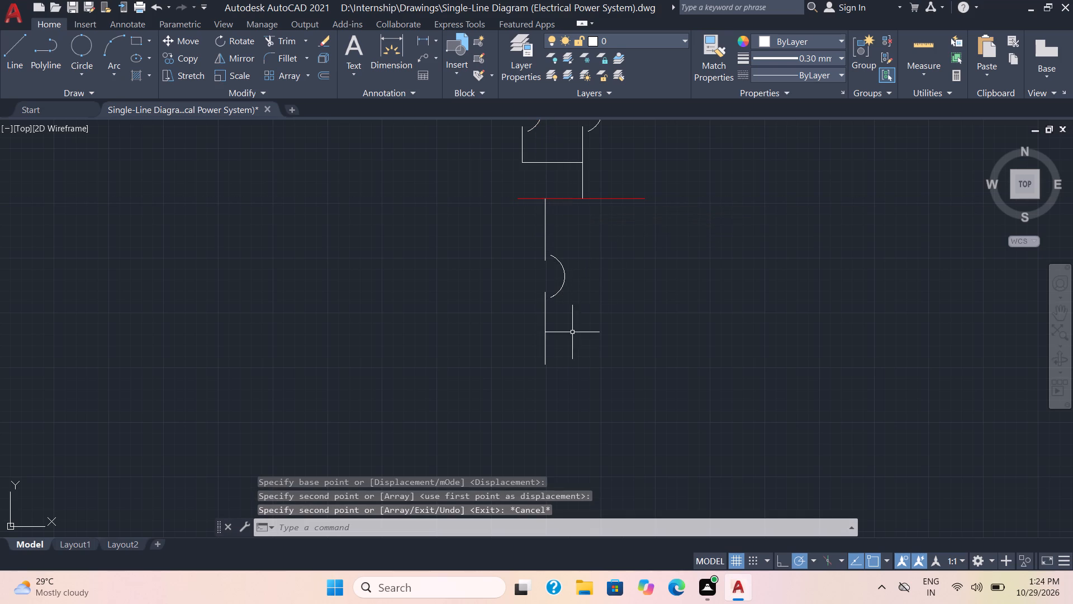
Copy the pair of short parallel vertical lines beside the lowest circle above the second busbar to just below the new breaker branch.
scroll(593, 366, down, 2)
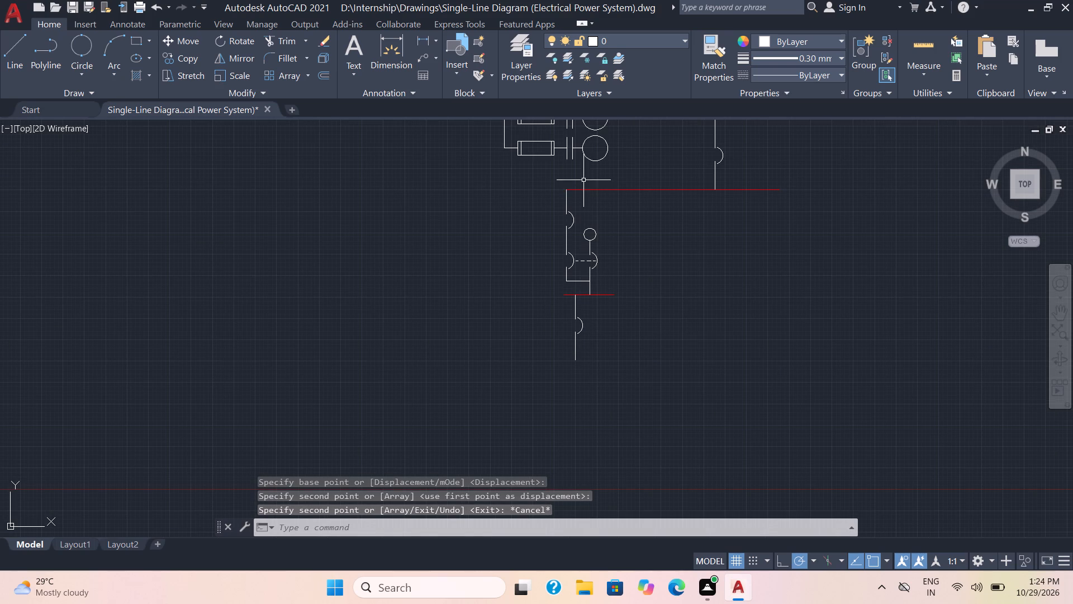
click(576, 164)
click(563, 158)
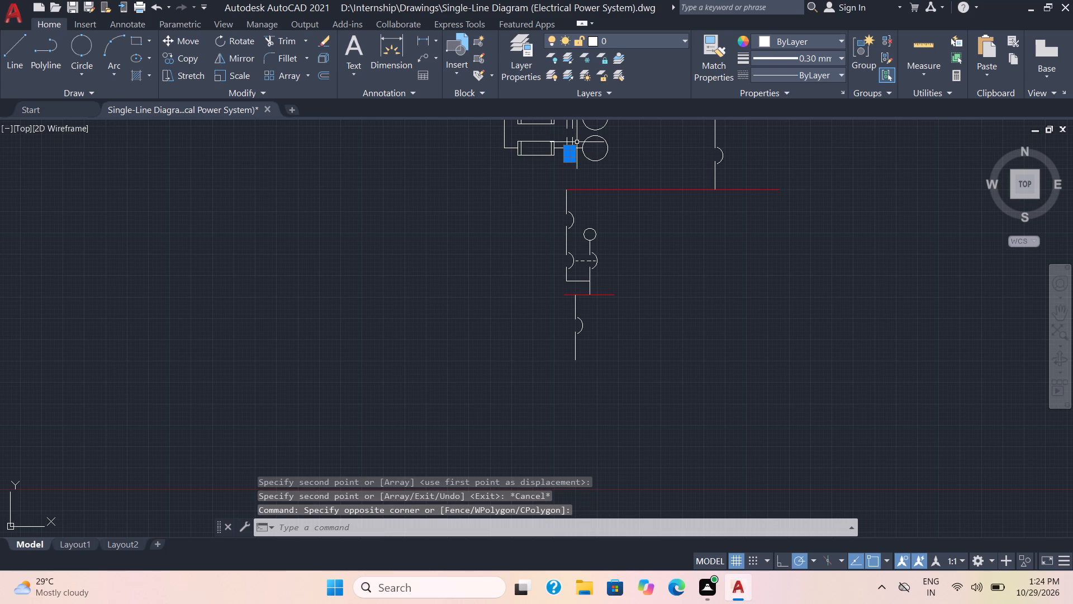
click(580, 139)
click(563, 138)
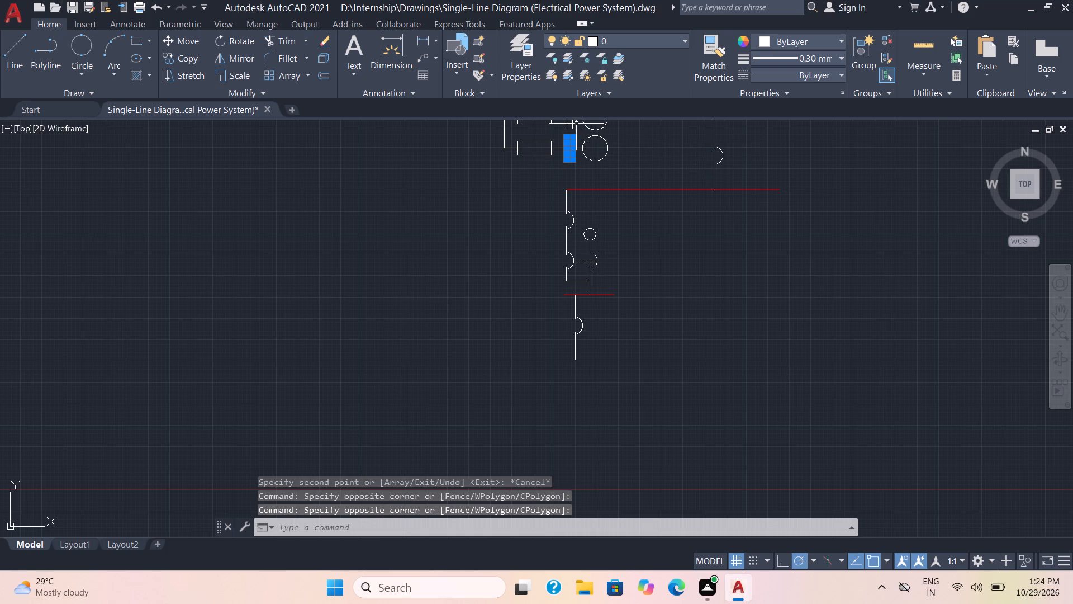
click(173, 58)
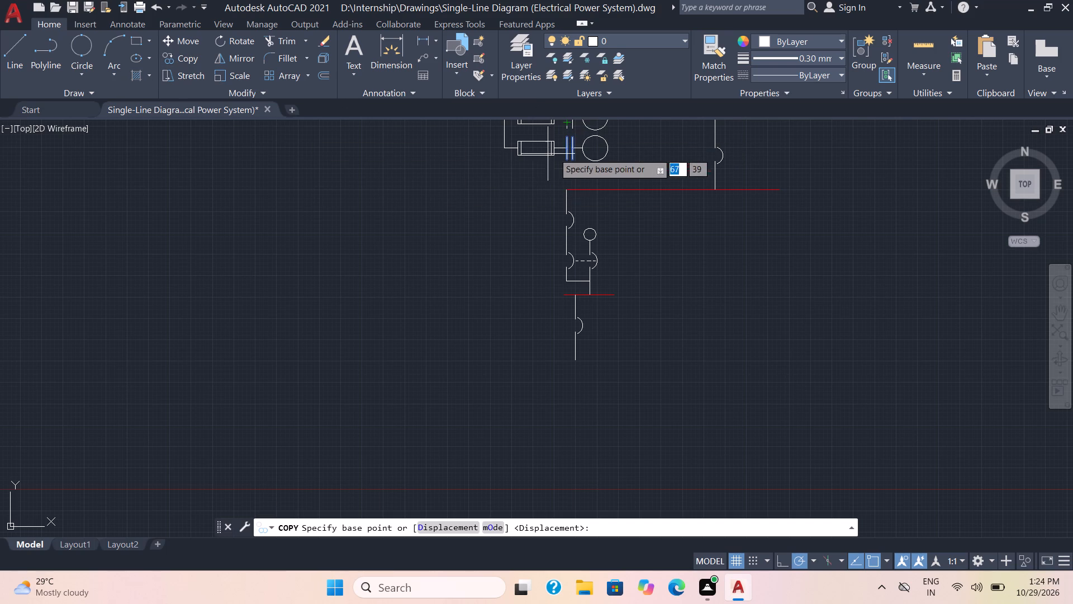
click(566, 145)
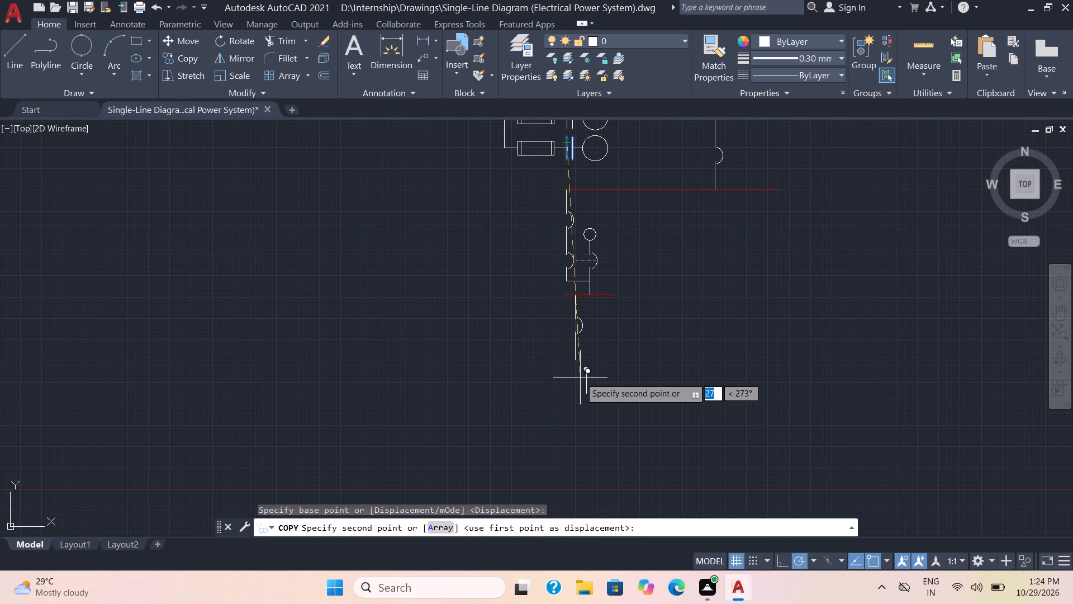
click(597, 376)
key(Escape)
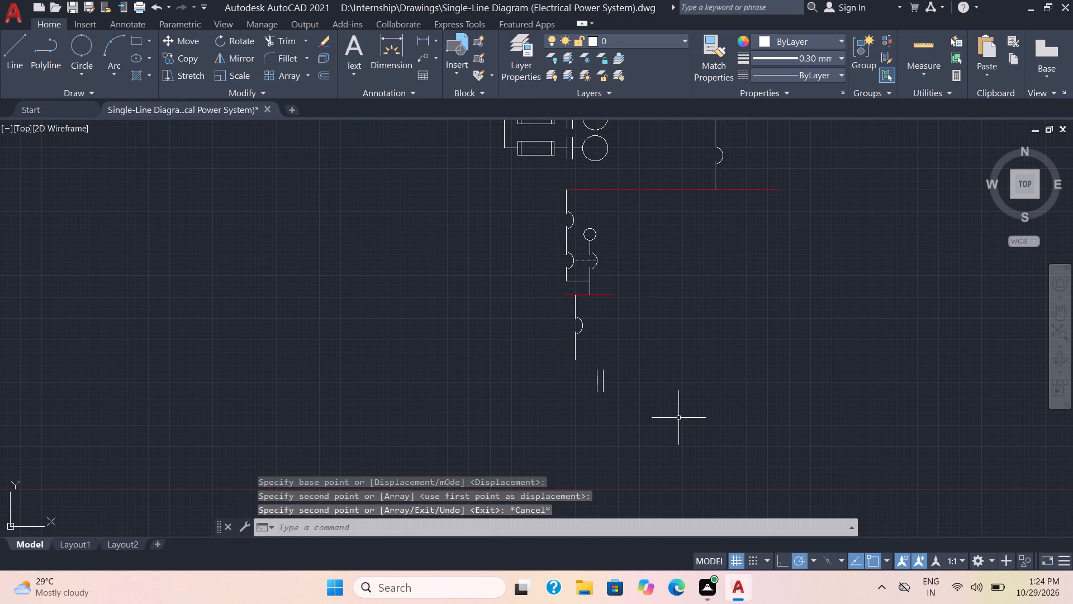
Rotate the copied pair of parallel lines 90° so they lie horizontally.
click(624, 407)
click(588, 370)
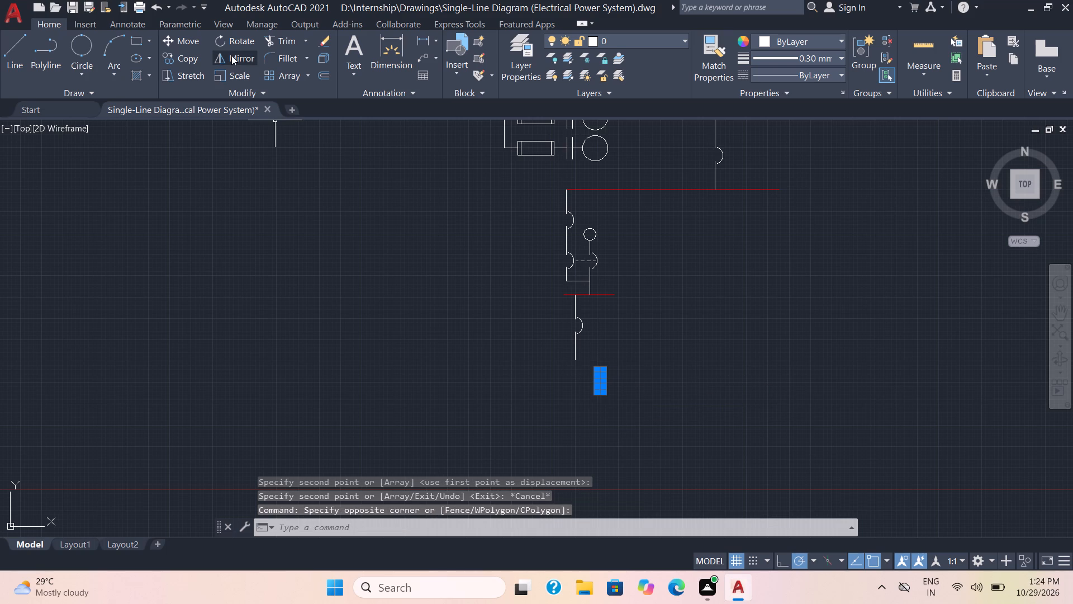
click(230, 40)
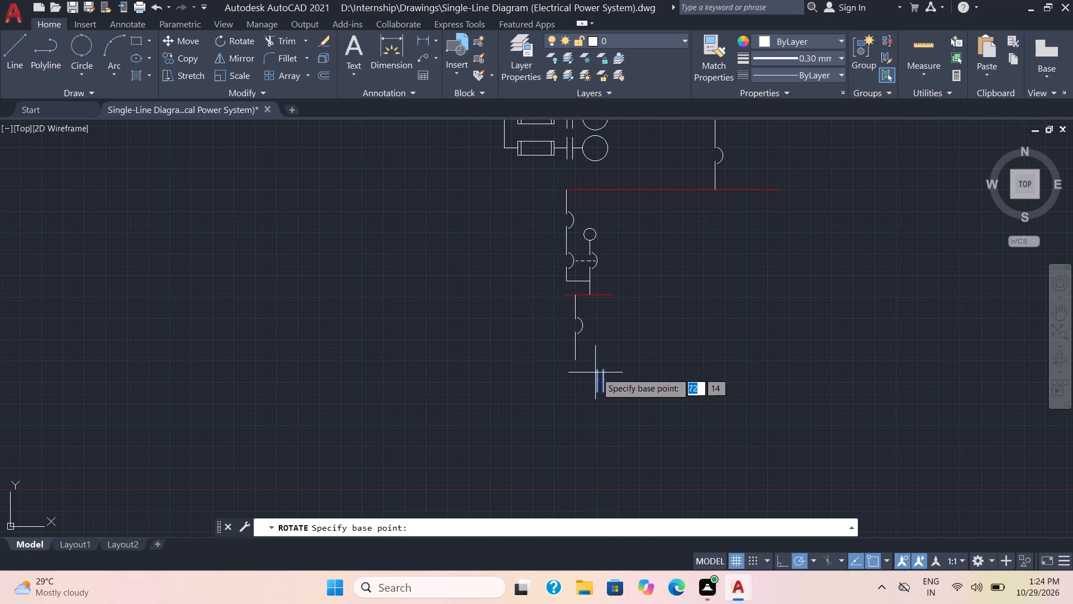
click(593, 381)
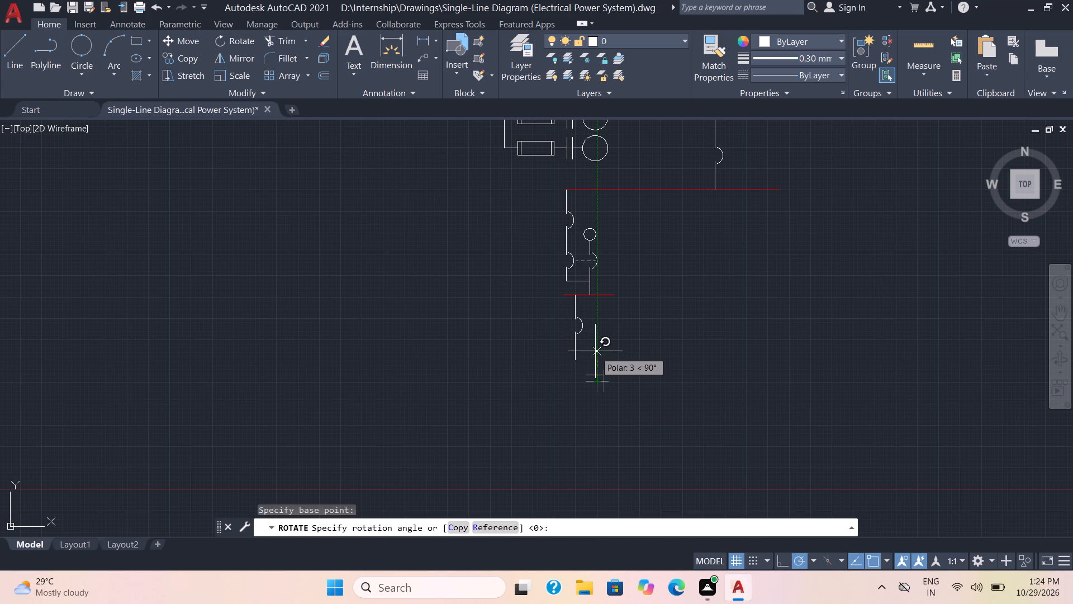
click(595, 351)
Move the horizontal parallel-line pair so the upper line's midpoint meets the lower end of the new breaker branch.
click(651, 400)
click(581, 368)
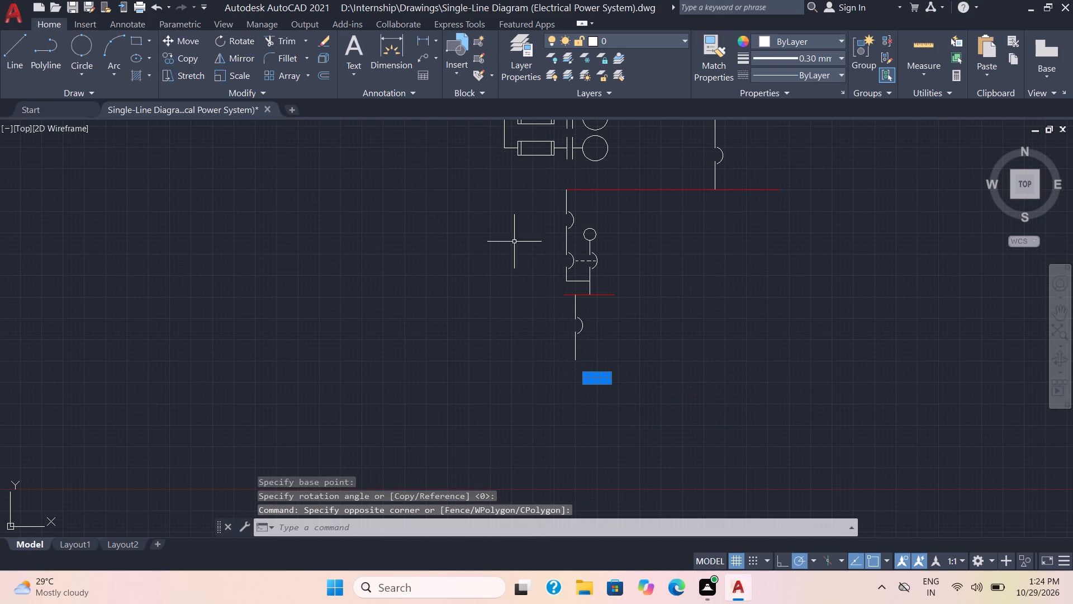
click(171, 41)
scroll(590, 407, up, 1)
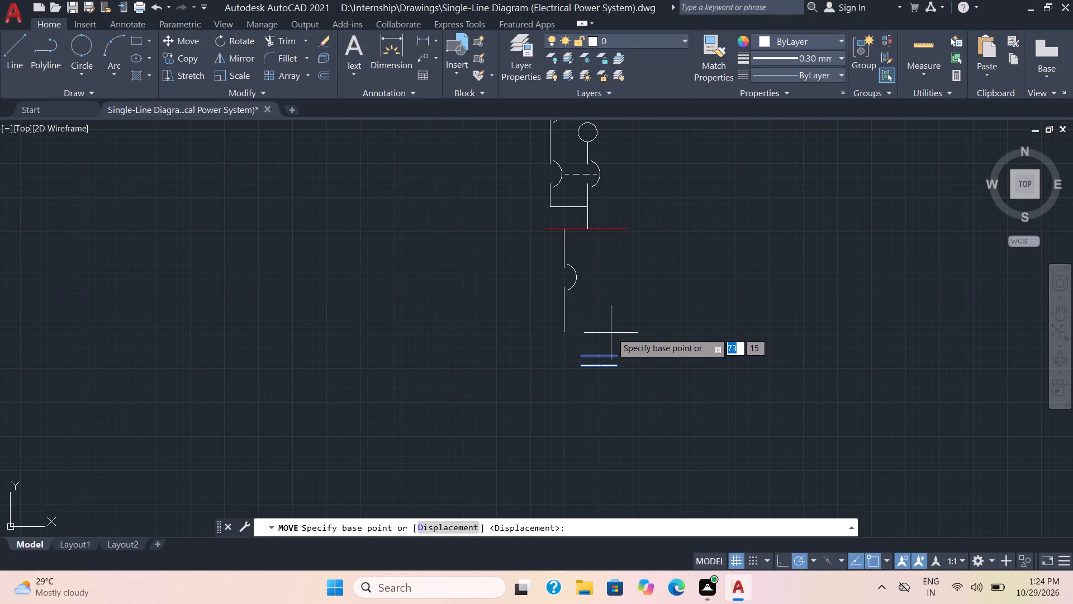
scroll(599, 356, up, 3)
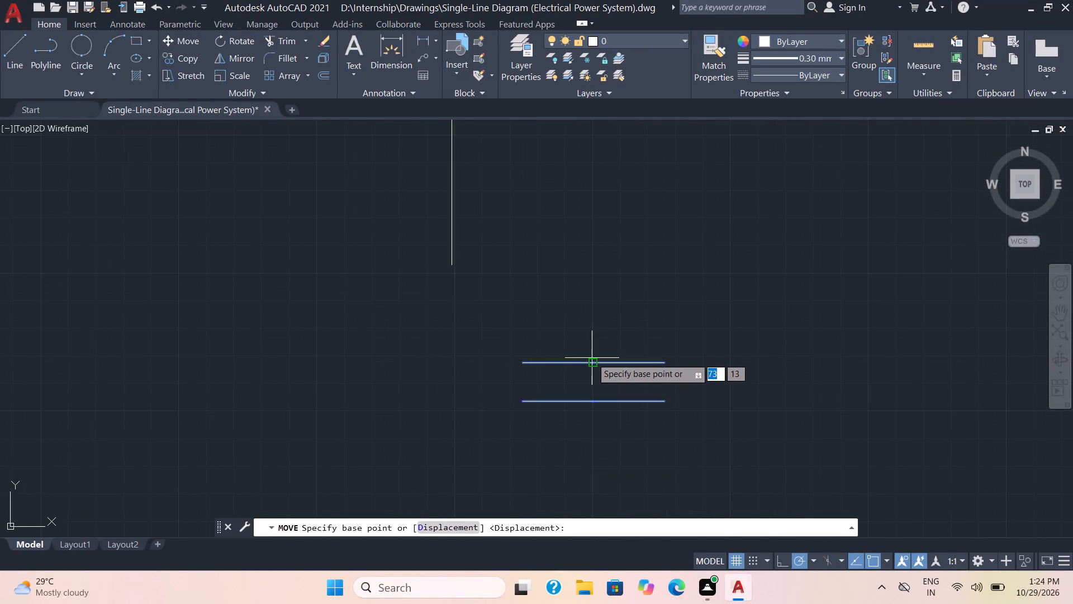
click(593, 366)
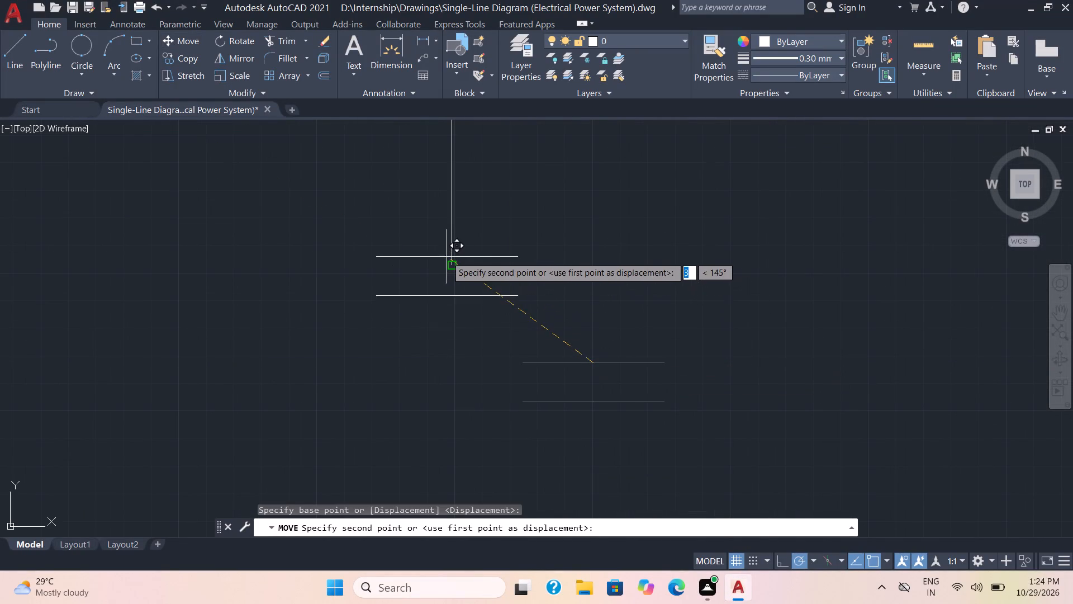
click(454, 264)
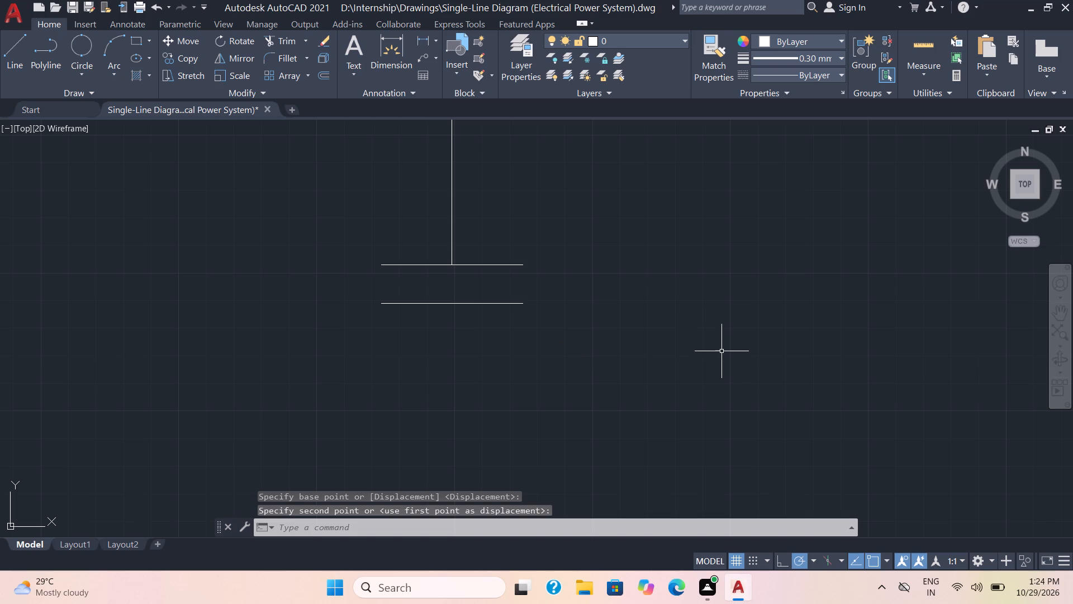
Draw a vertical line about 2 units long downward from the midpoint of the lower parallel line.
scroll(730, 377, down, 1)
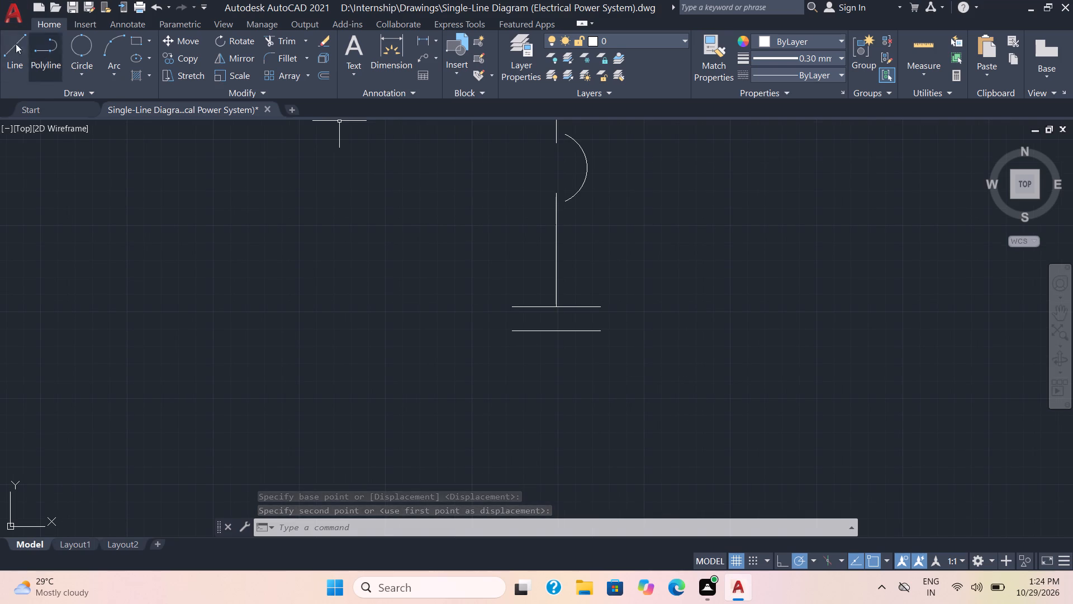
click(12, 62)
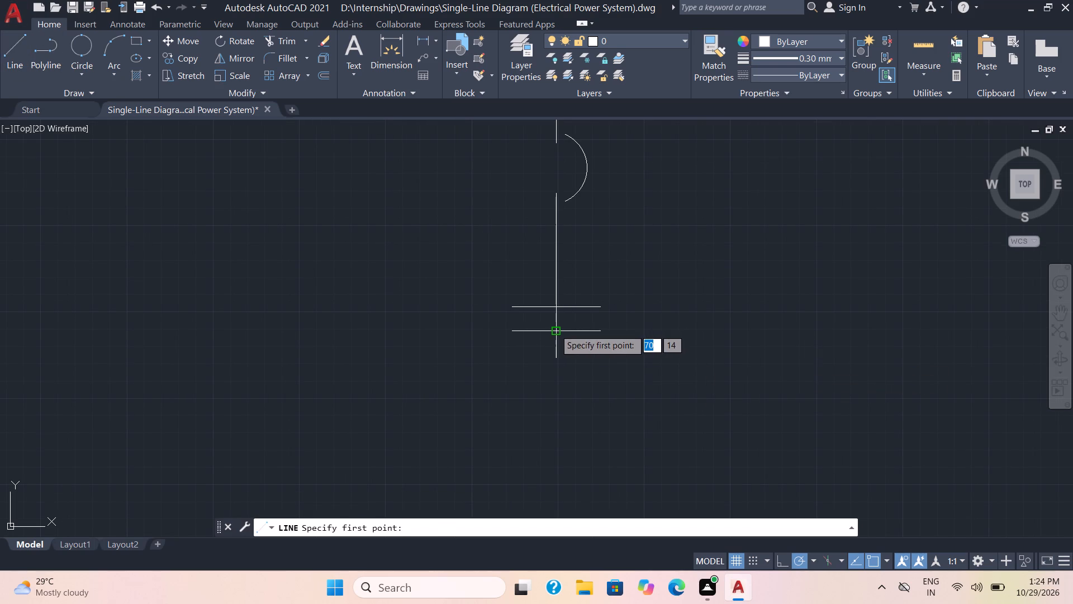
click(556, 329)
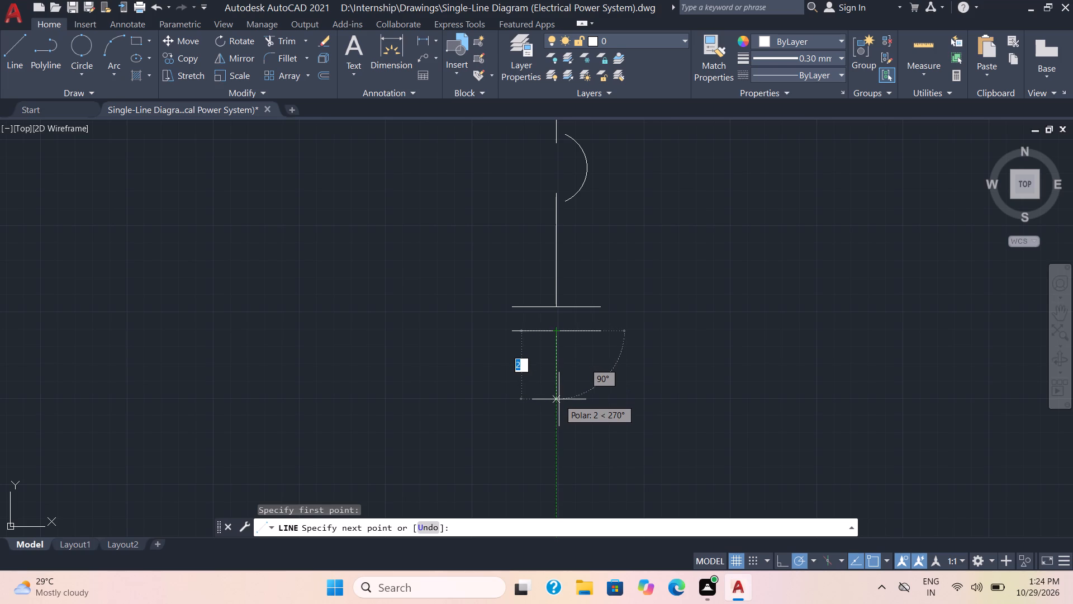
click(559, 390)
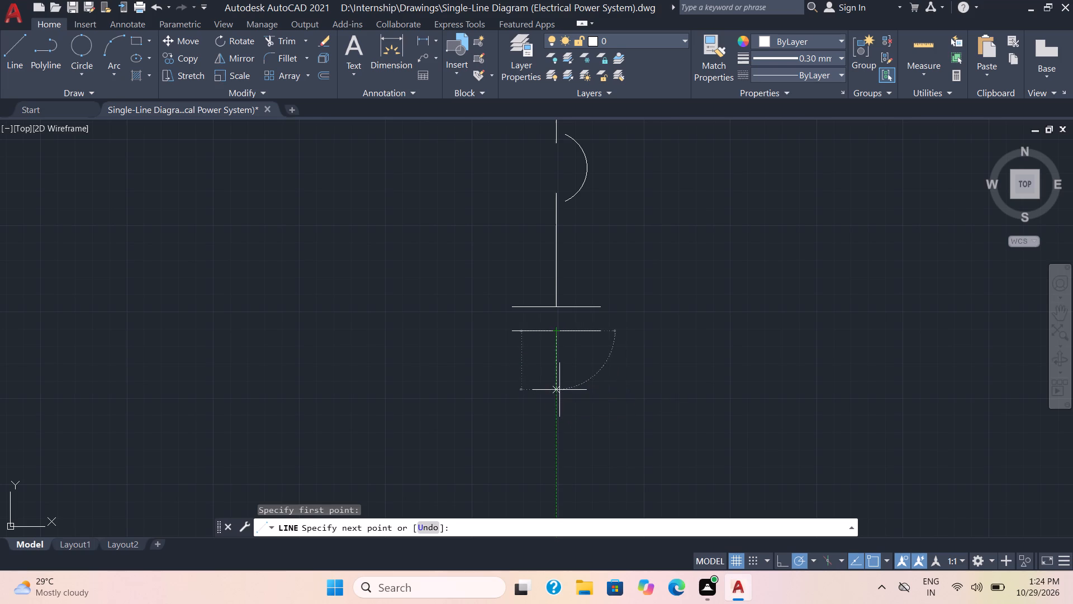
key(Escape)
Draw a two-point circle about 1 unit in diameter hanging from the lower end of the short vertical line.
scroll(717, 360, down, 1)
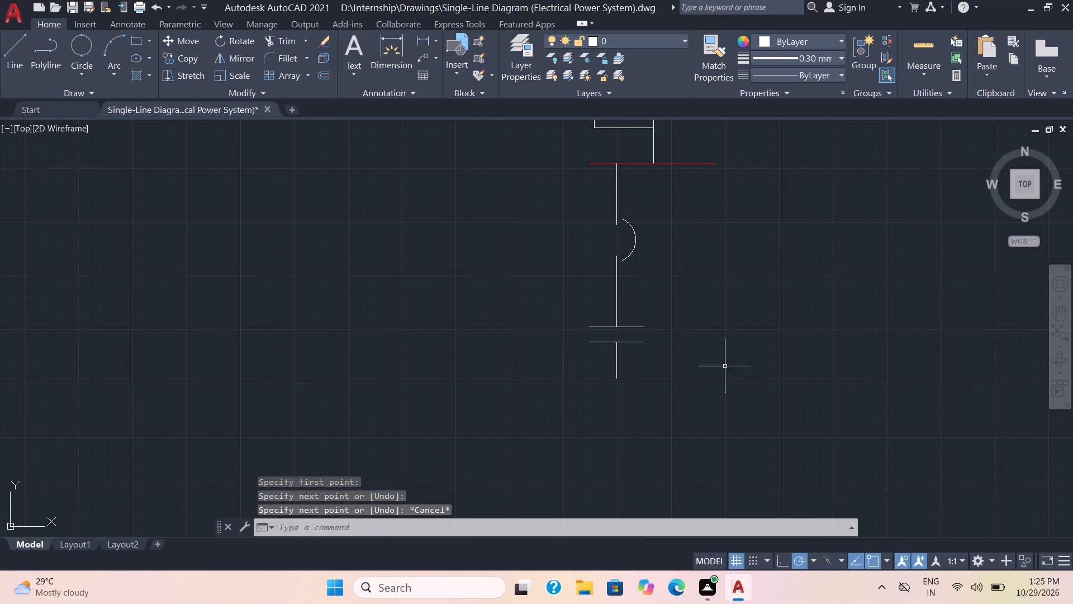
scroll(728, 372, down, 1)
middle_drag(728, 372, 640, 291)
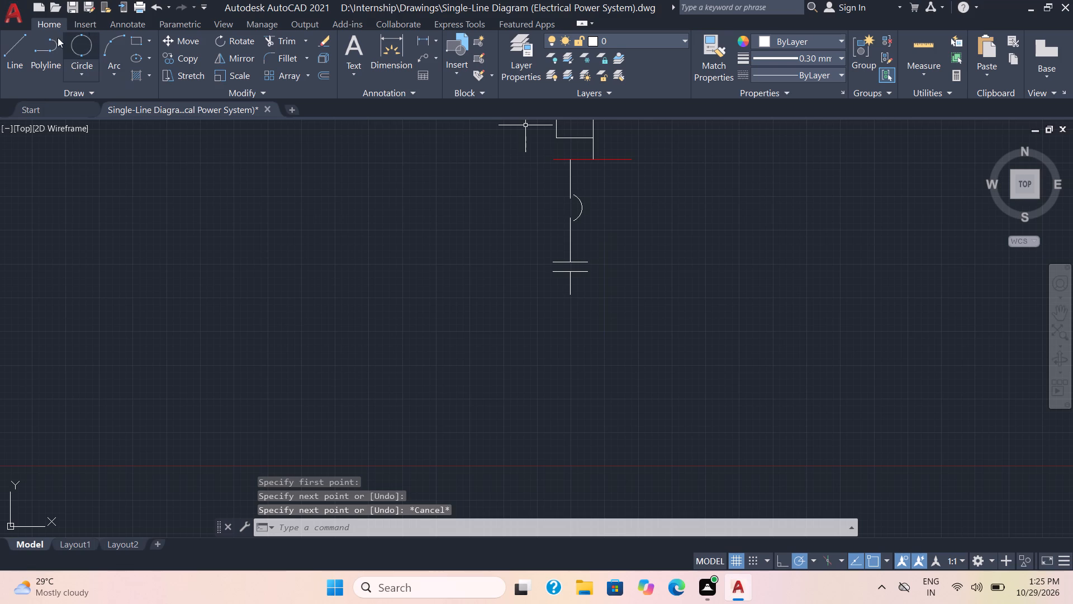
click(84, 53)
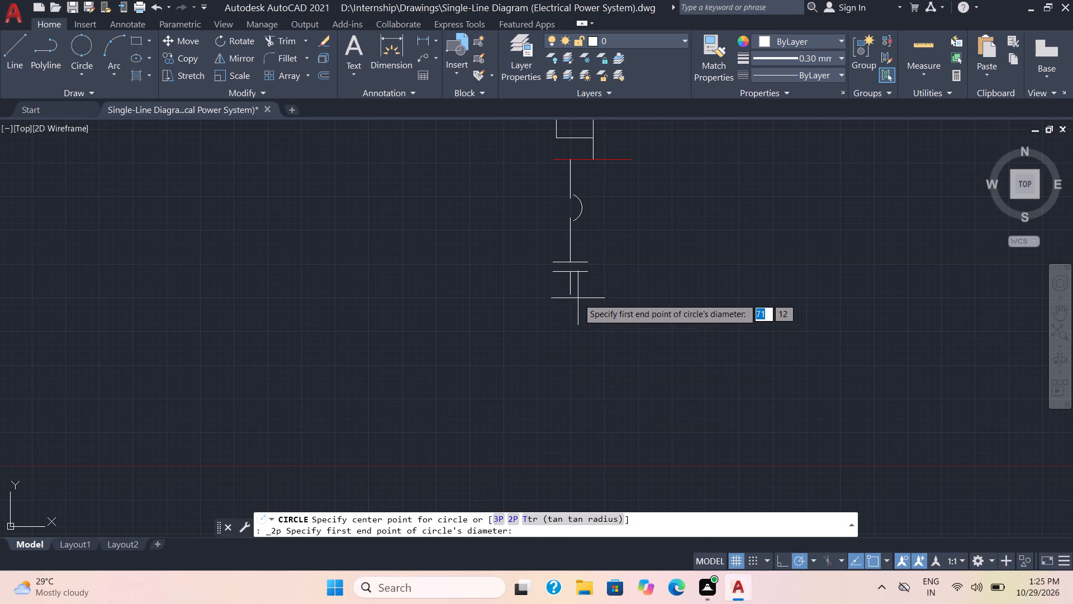
click(568, 292)
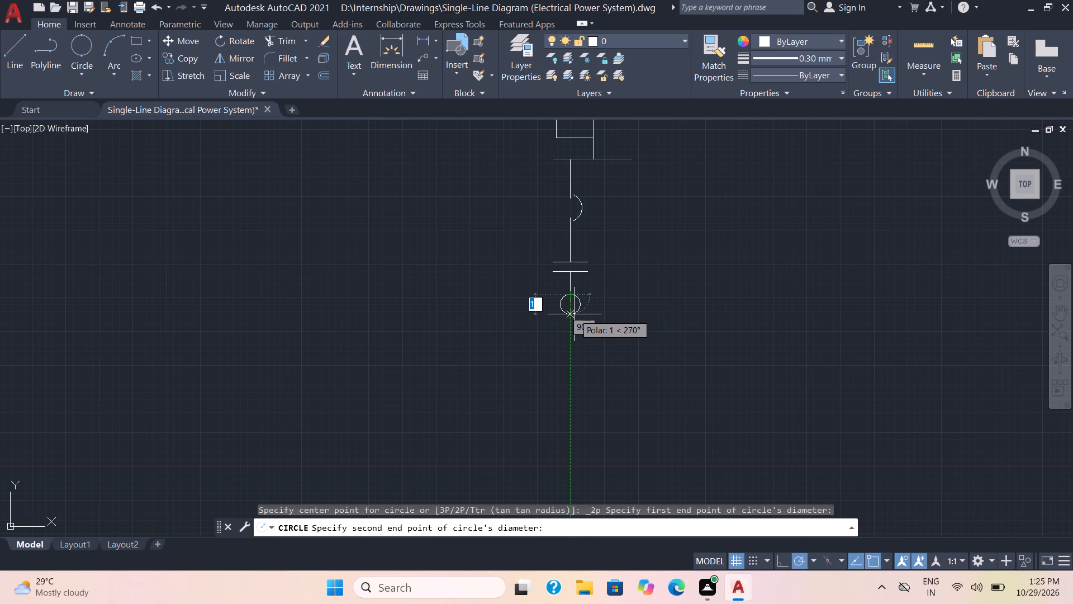
click(575, 314)
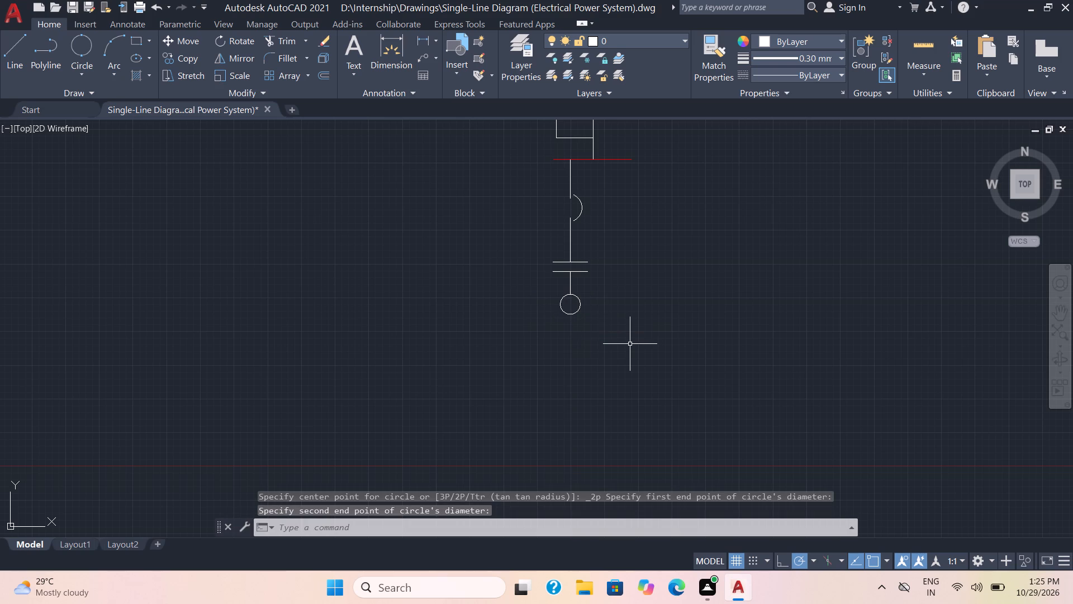
Copy the small circle directly beneath itself so the two circles touch.
click(592, 325)
click(561, 305)
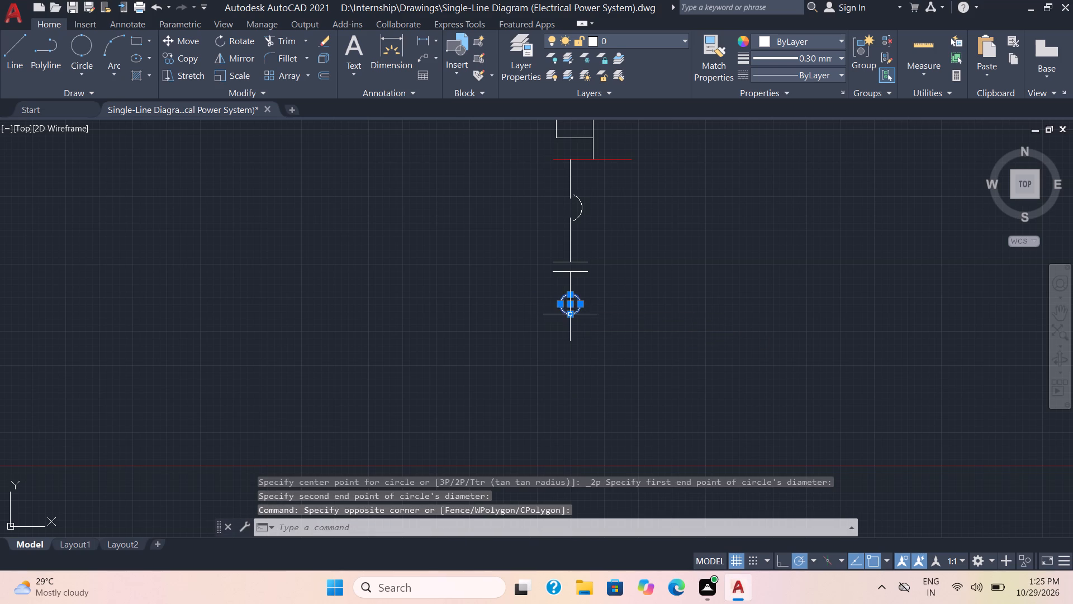
click(168, 56)
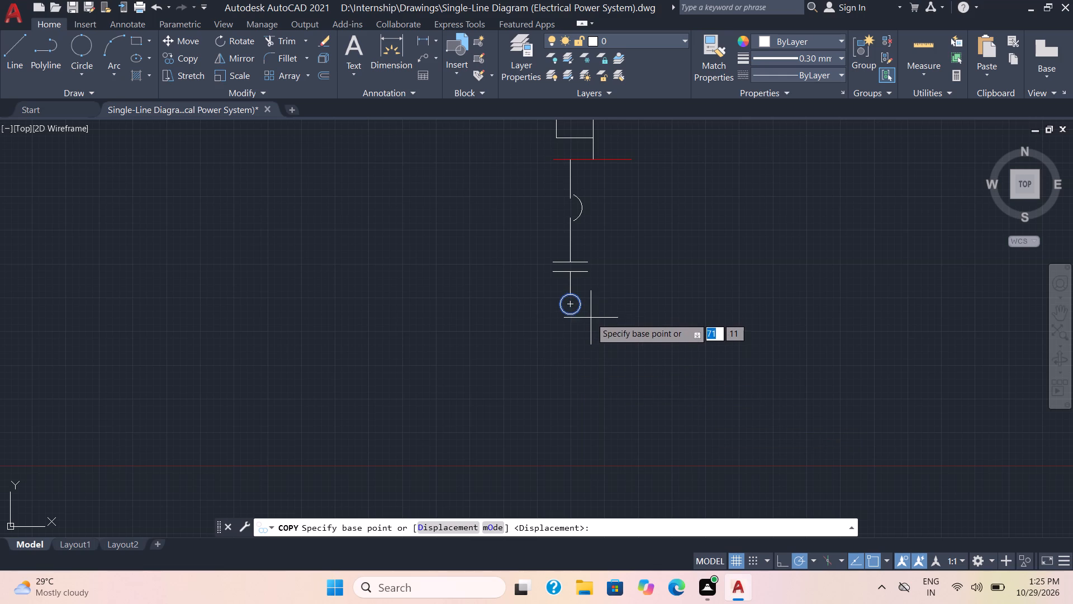
scroll(568, 334, up, 2)
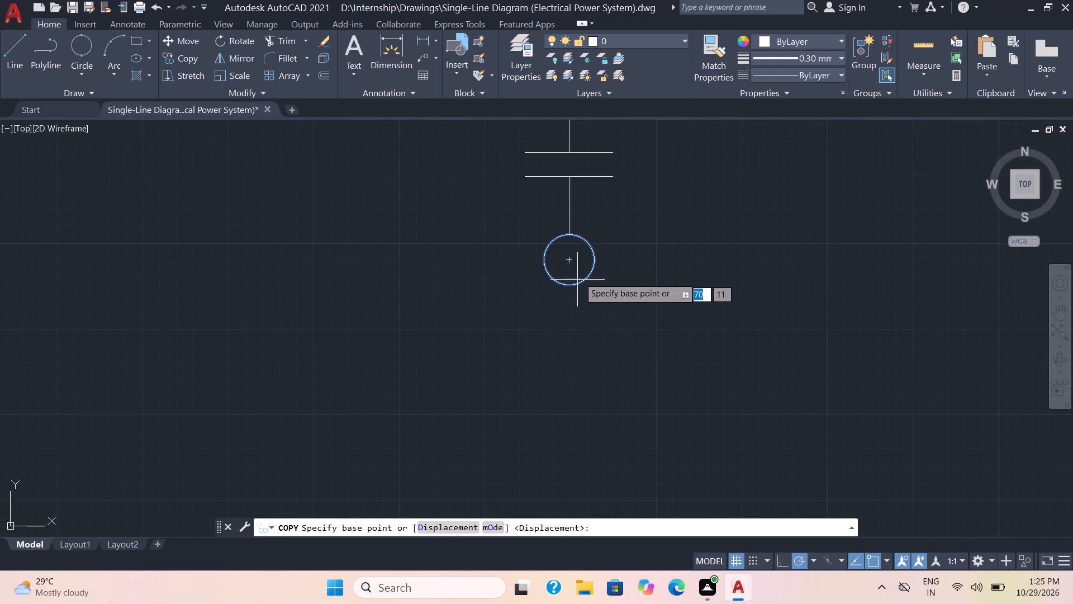
click(568, 238)
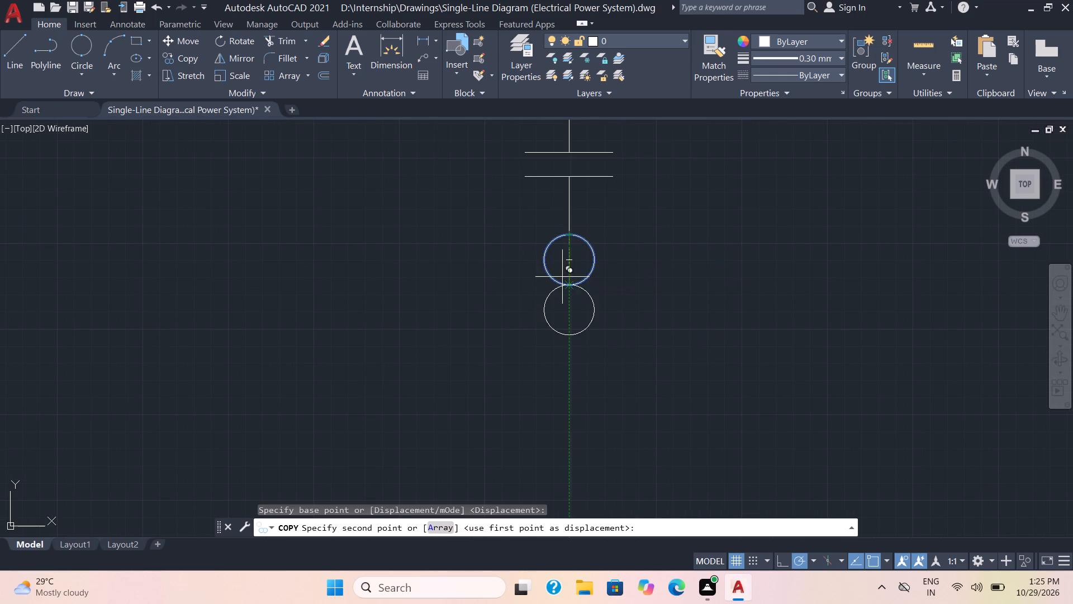
click(570, 287)
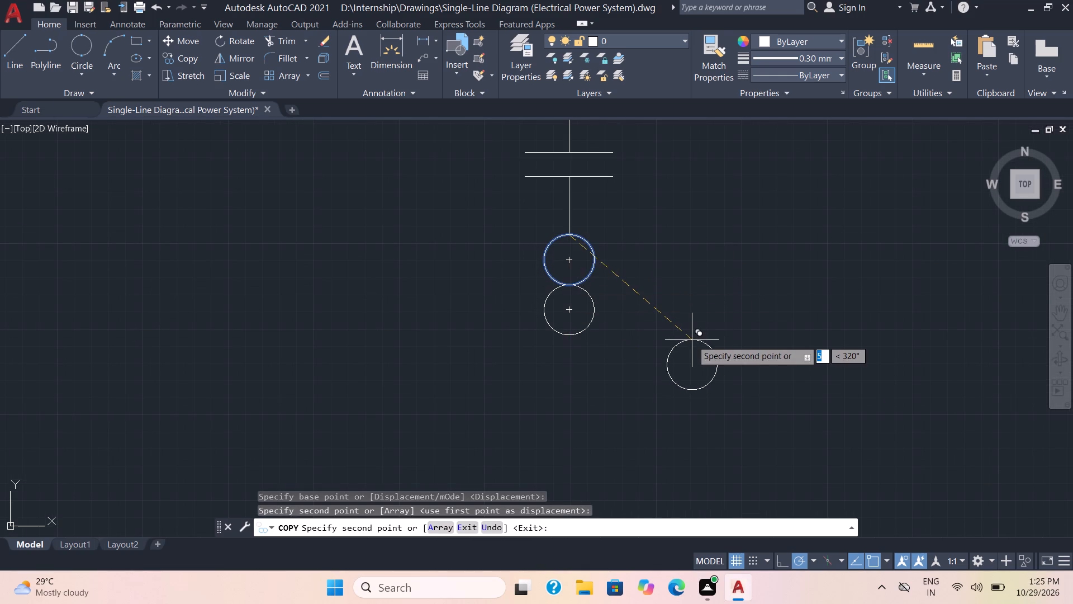
key(Escape)
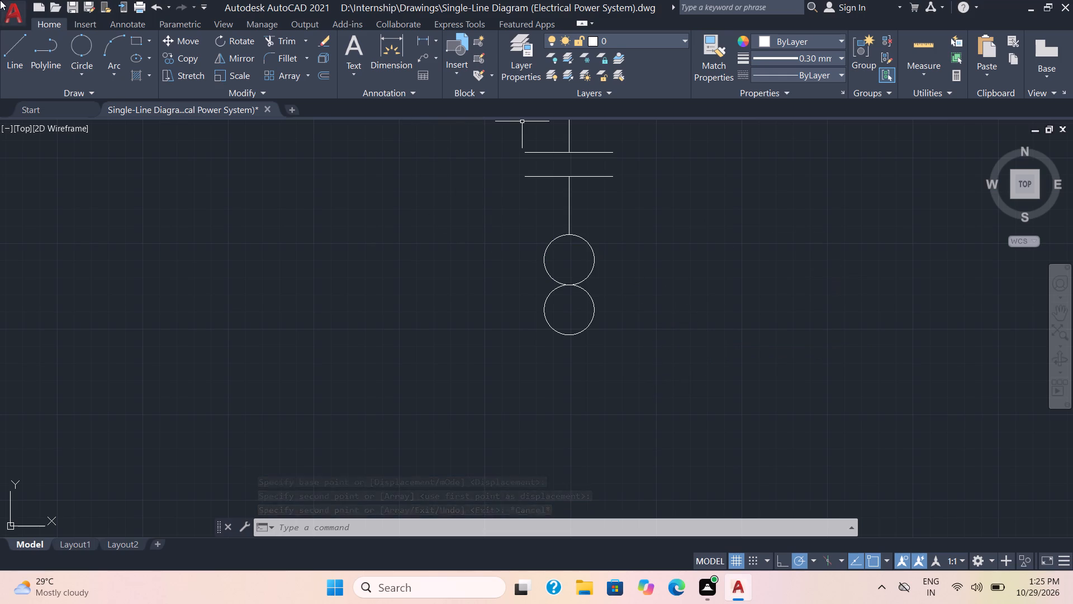
Draw a slanted line from the lower circle's bottom point up past its right side, and trim away the circle's lower-right arc.
click(17, 53)
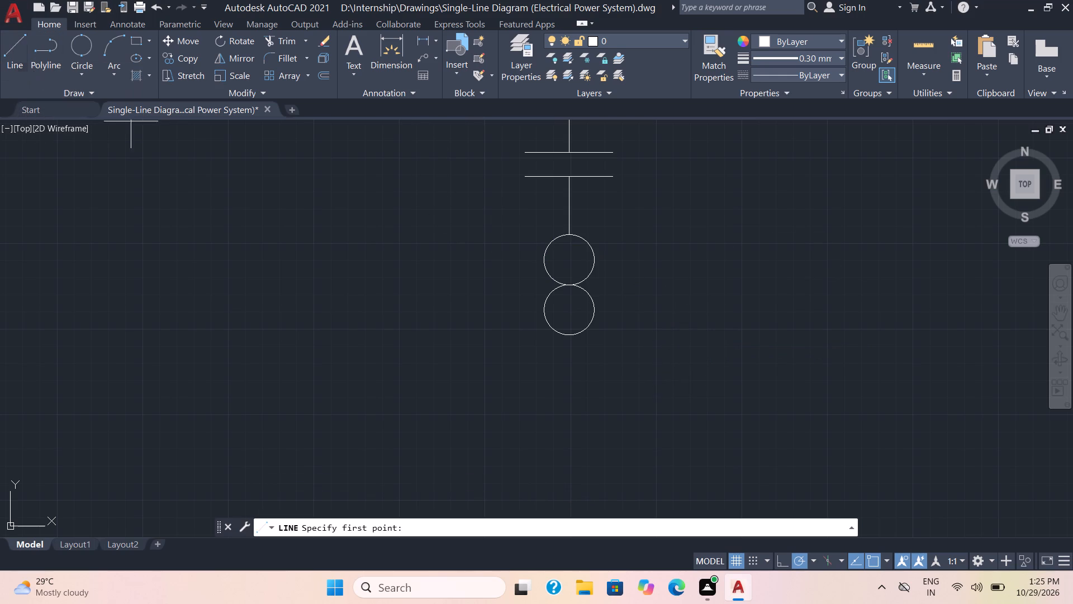
click(571, 336)
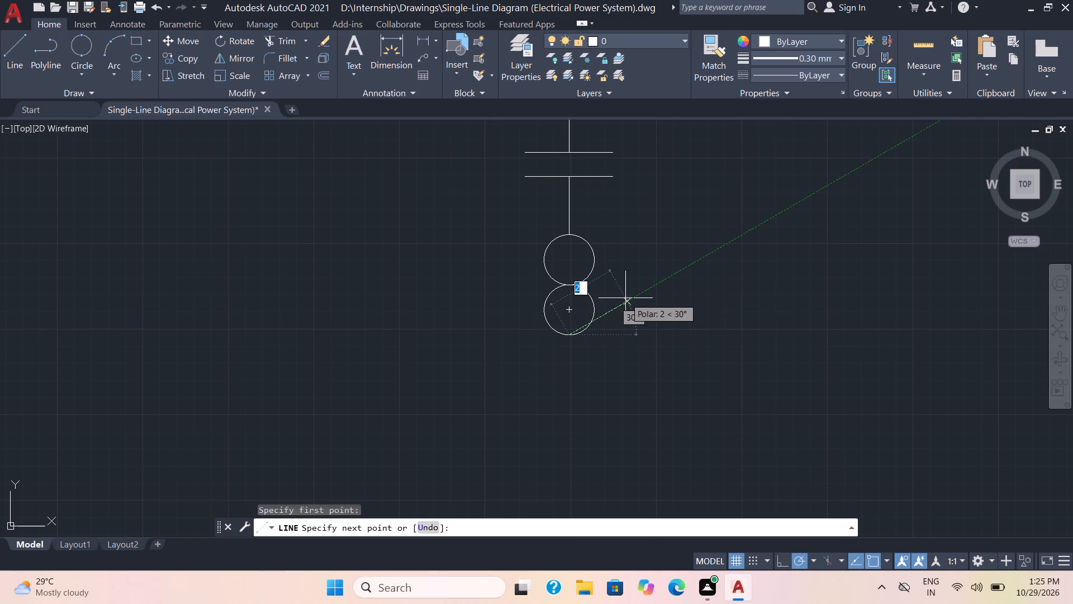
click(609, 289)
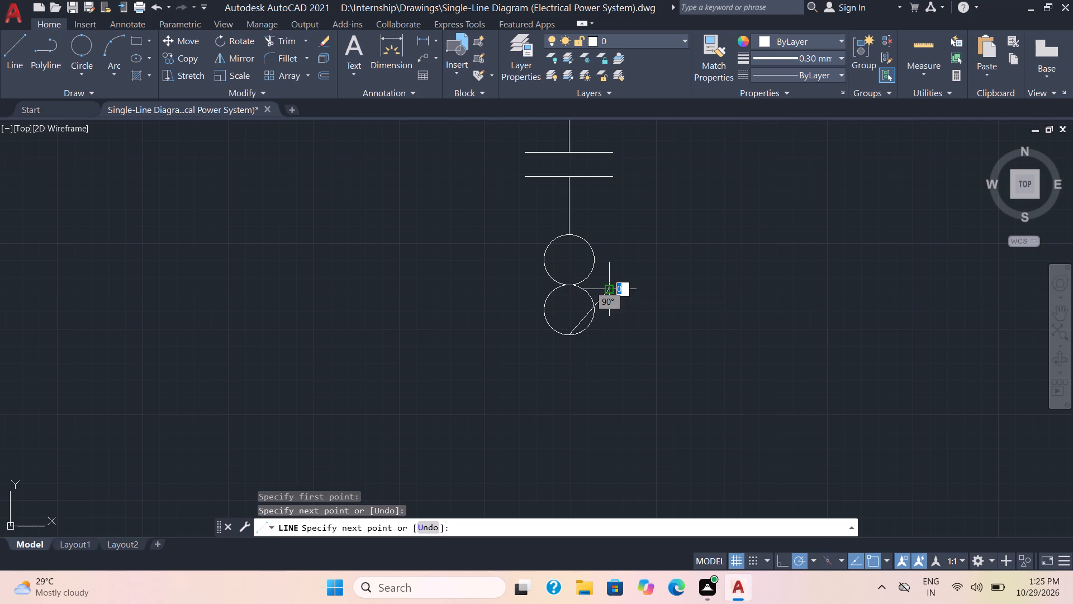
key(space)
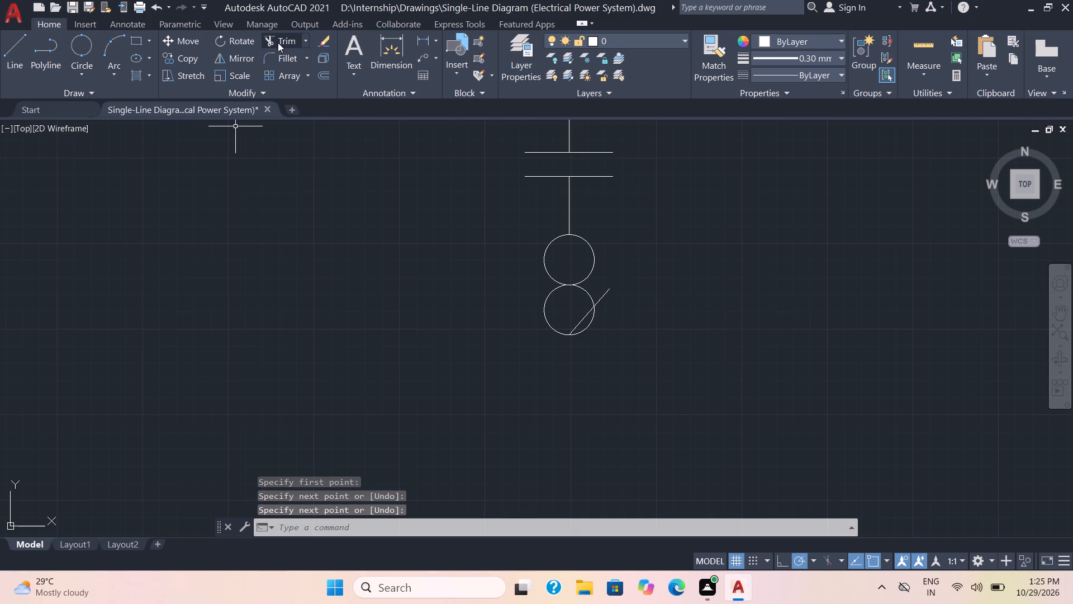
click(278, 43)
click(587, 328)
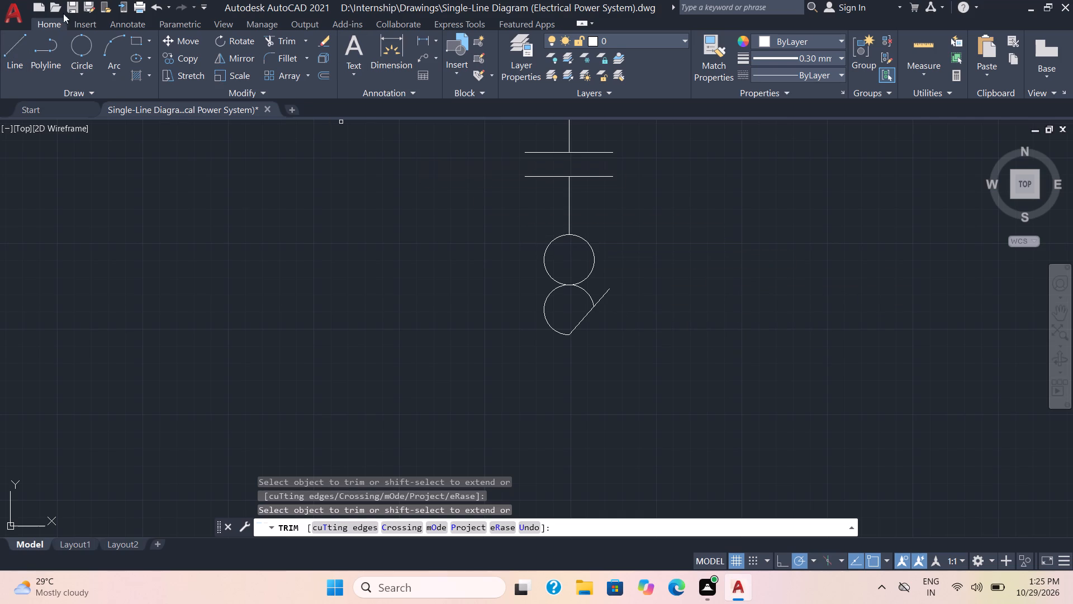
key(space)
Draw a slanted line about 2 units long from the upper circle's top point down-left, and trim away the circle's upper-left arc.
click(7, 57)
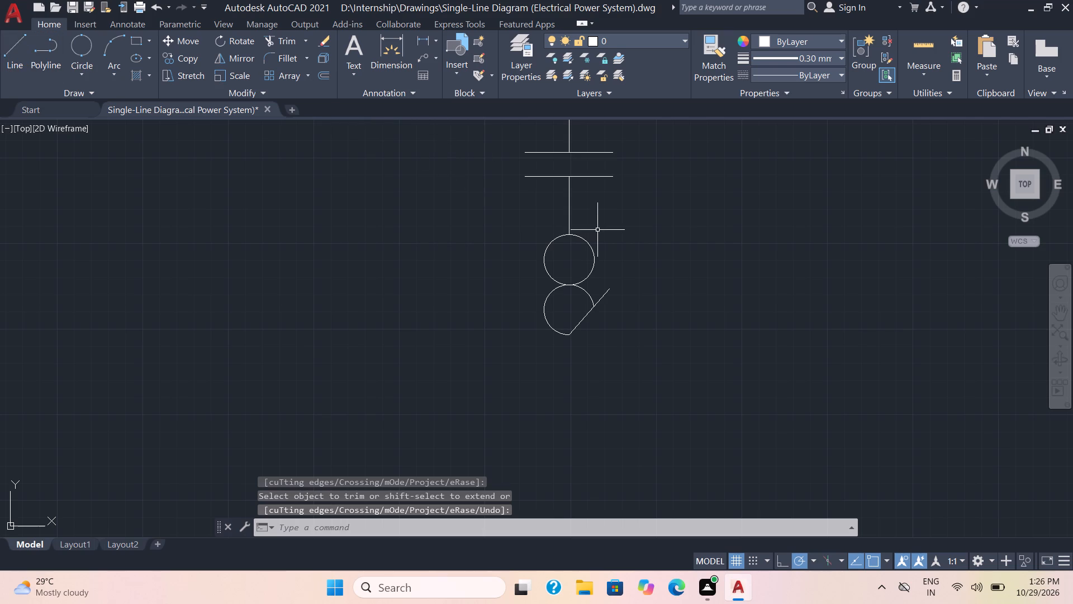
click(5, 54)
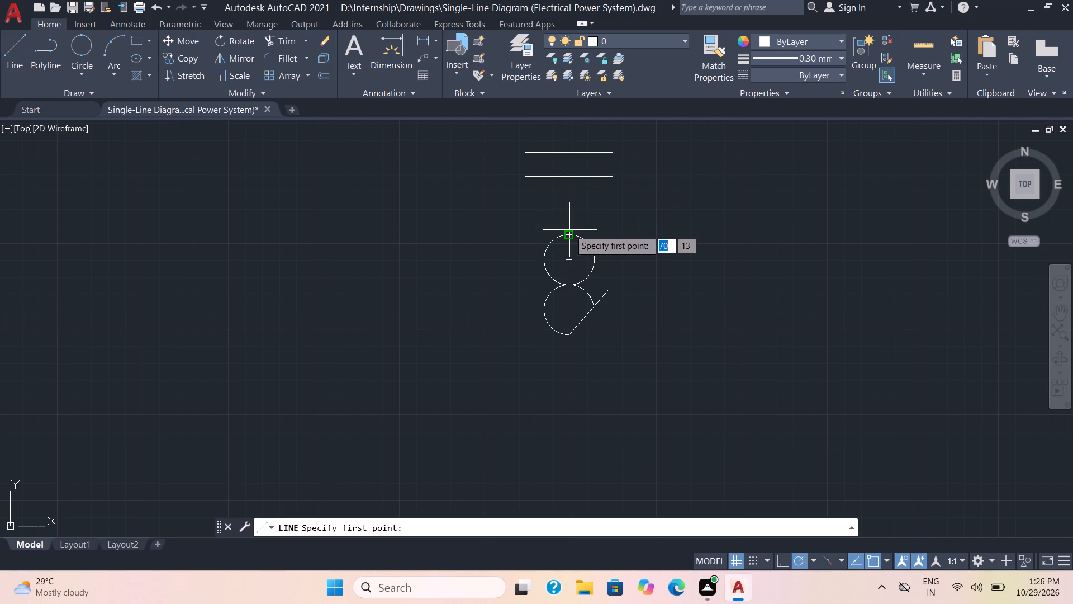
click(569, 235)
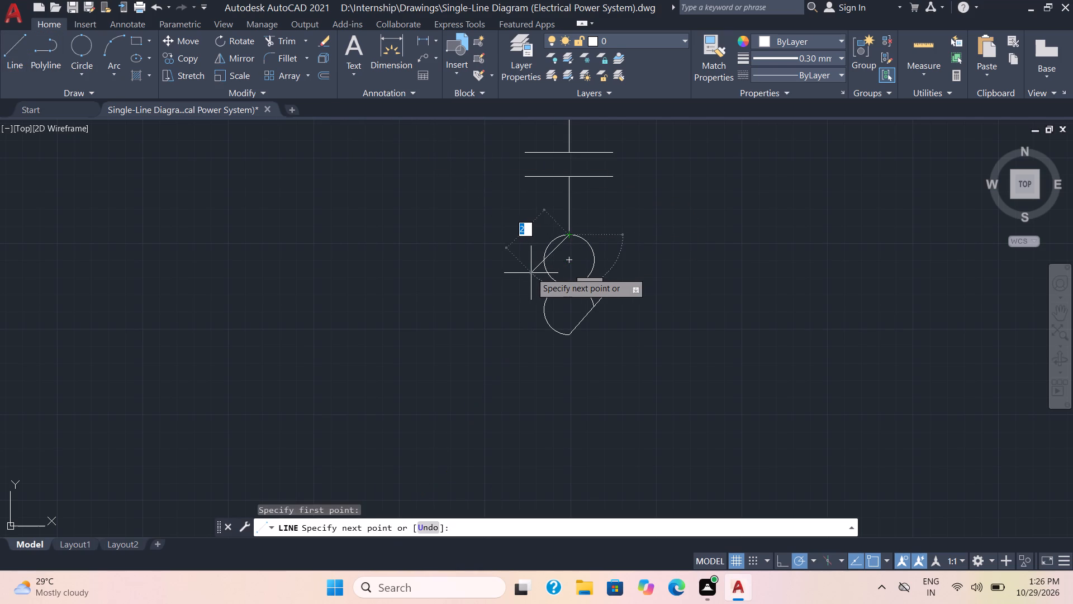
click(529, 275)
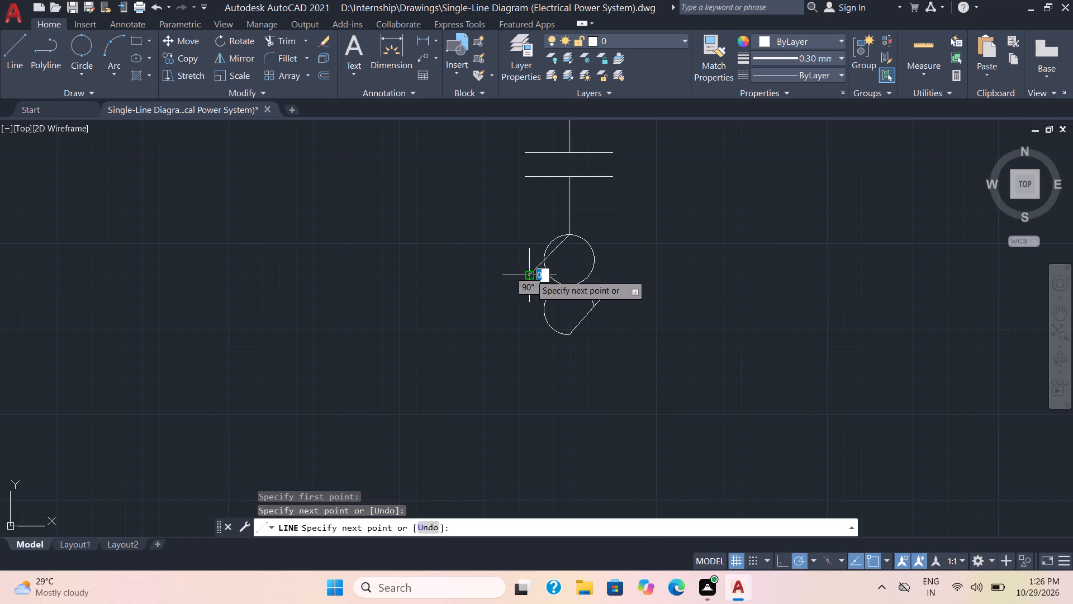
key(space)
click(290, 40)
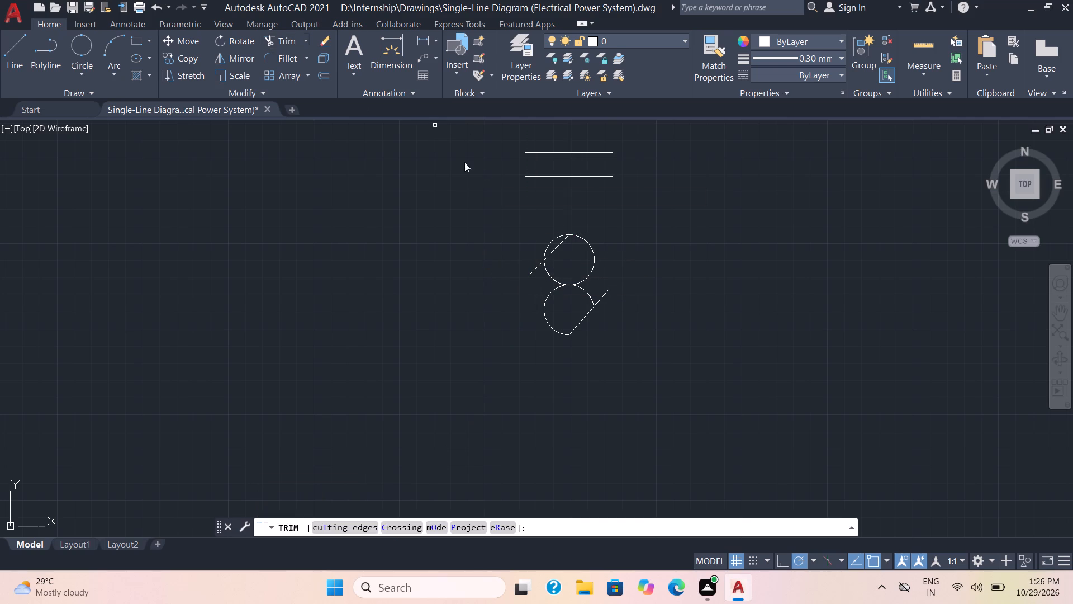
click(547, 244)
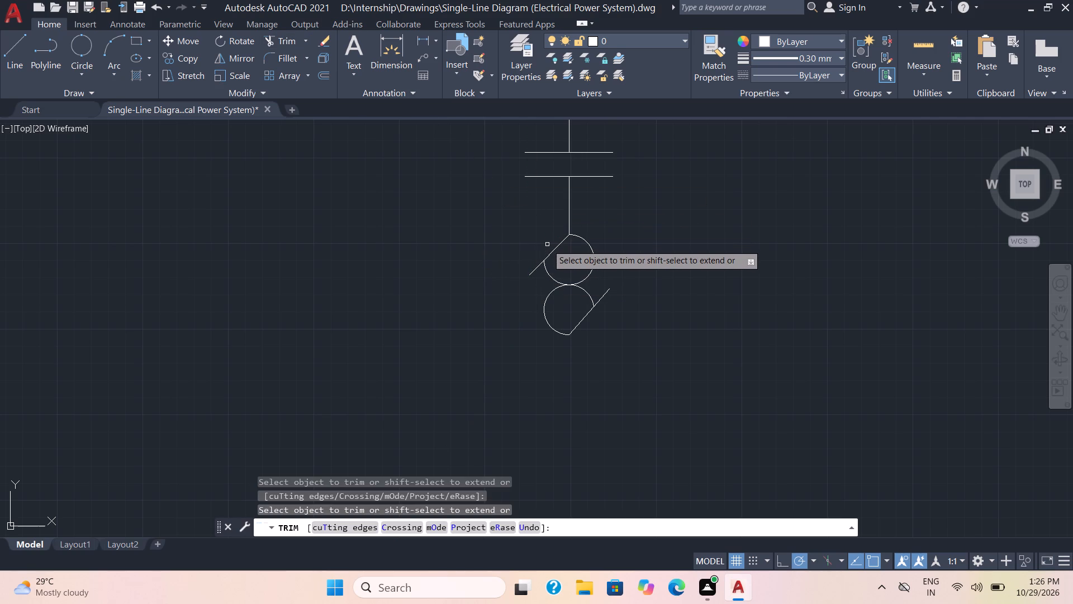
key(space)
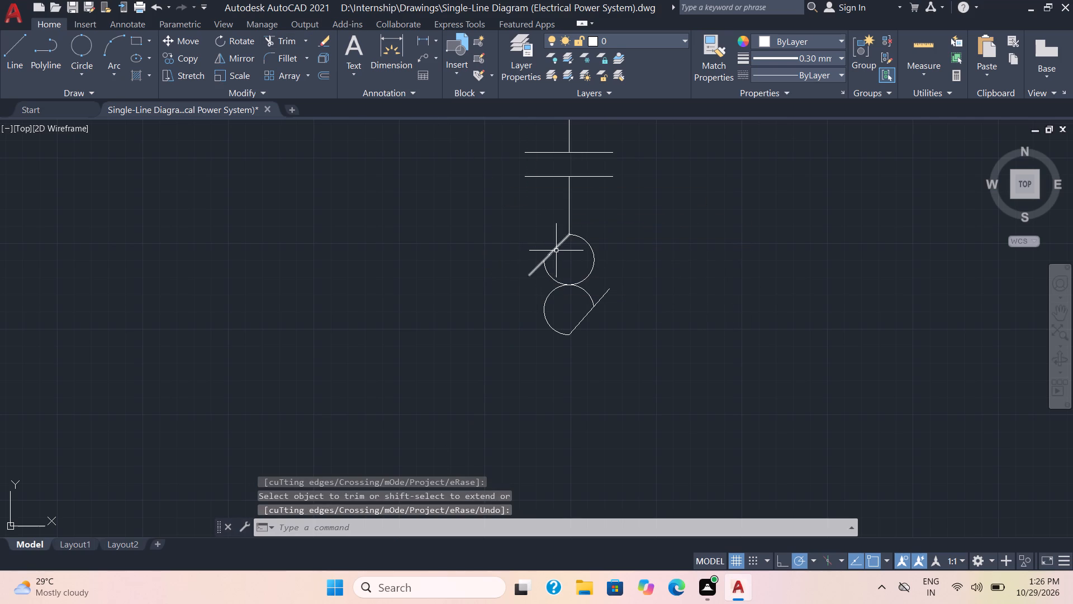
Delete the two slanted cutting lines from the trimmed circles.
click(556, 251)
click(601, 298)
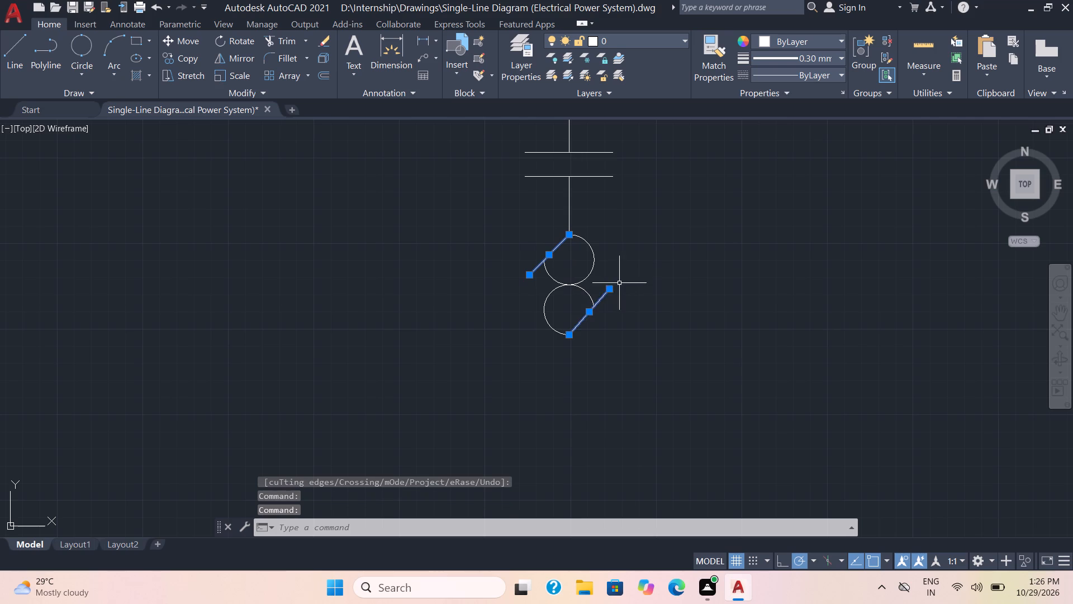
key(Delete)
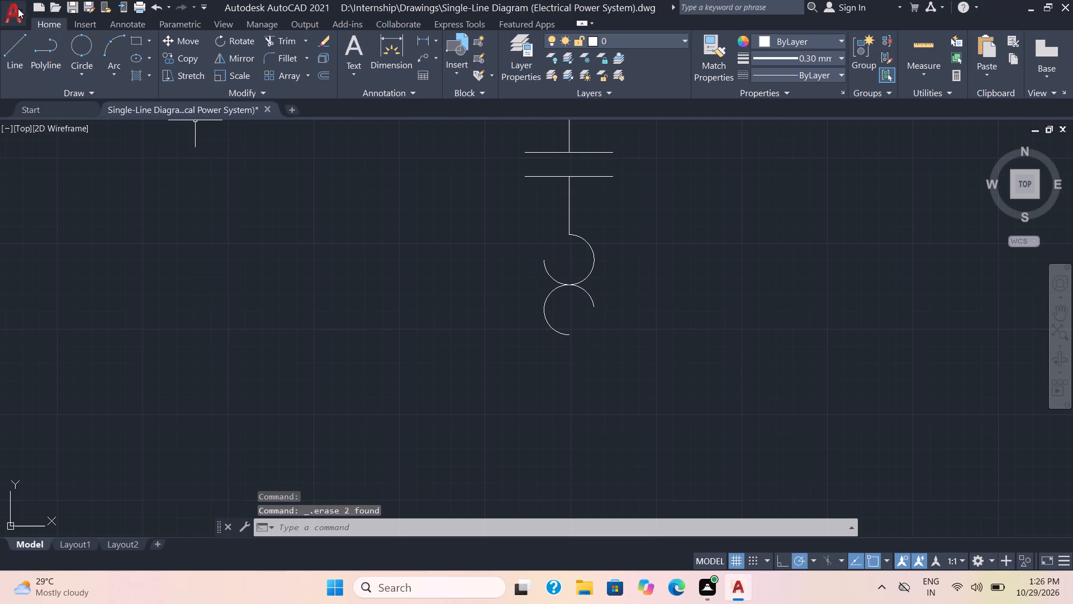
Draw a line about 1 unit down from the S-shaped symbol's bottom and add a two-point circle about 3 units in diameter at its lower end.
click(16, 54)
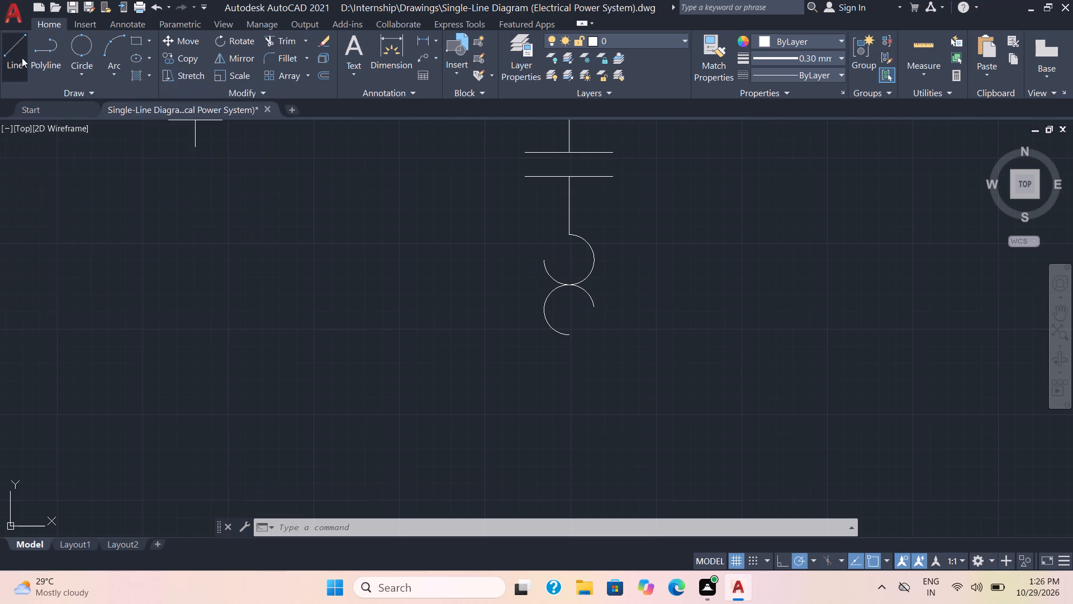
click(571, 335)
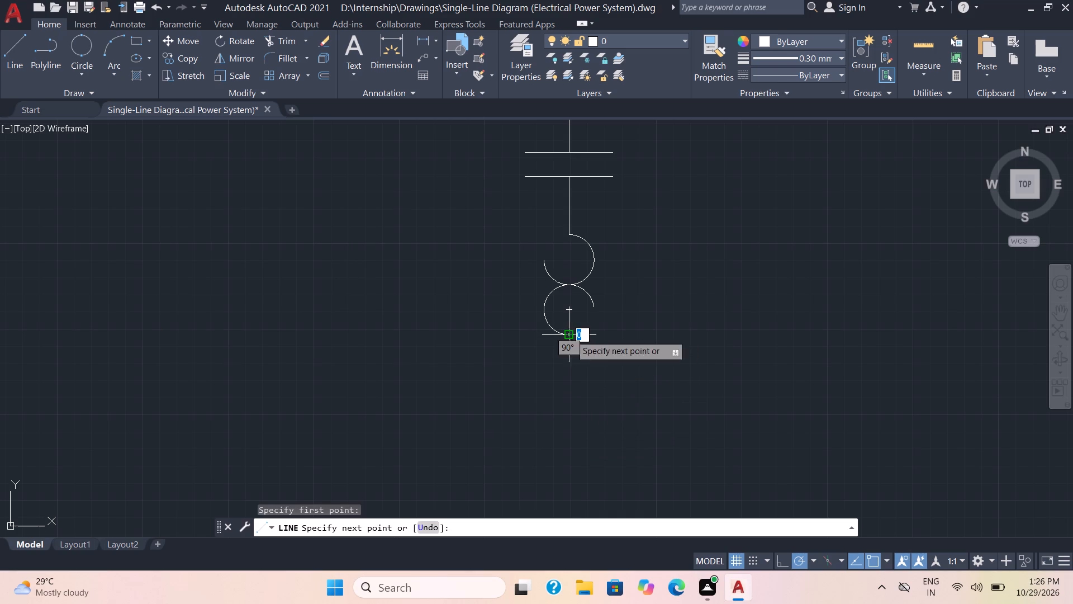
click(570, 380)
key(Escape)
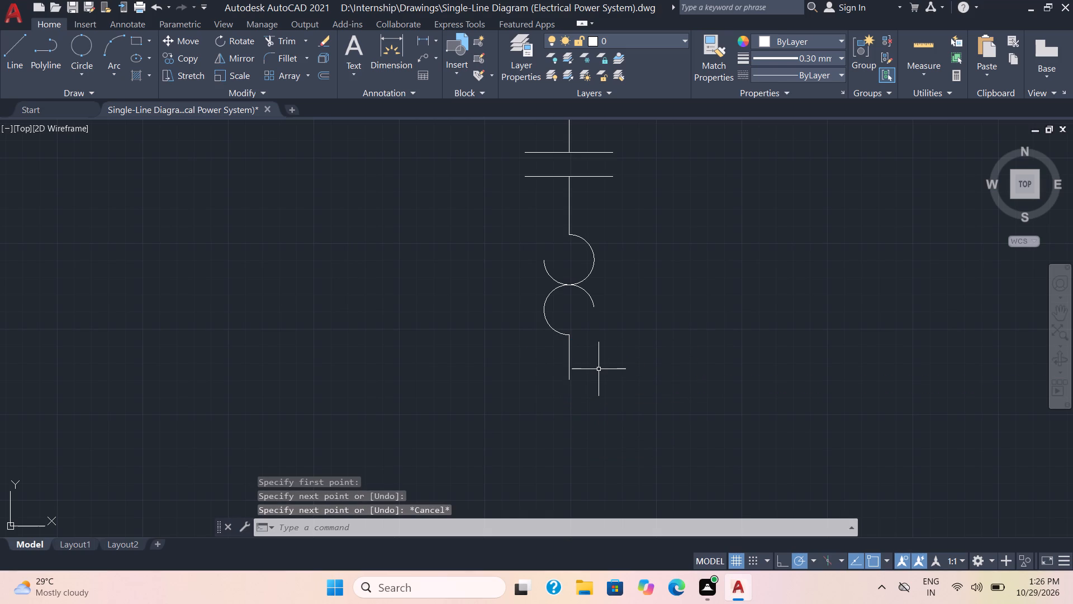
click(89, 49)
scroll(567, 410, down, 3)
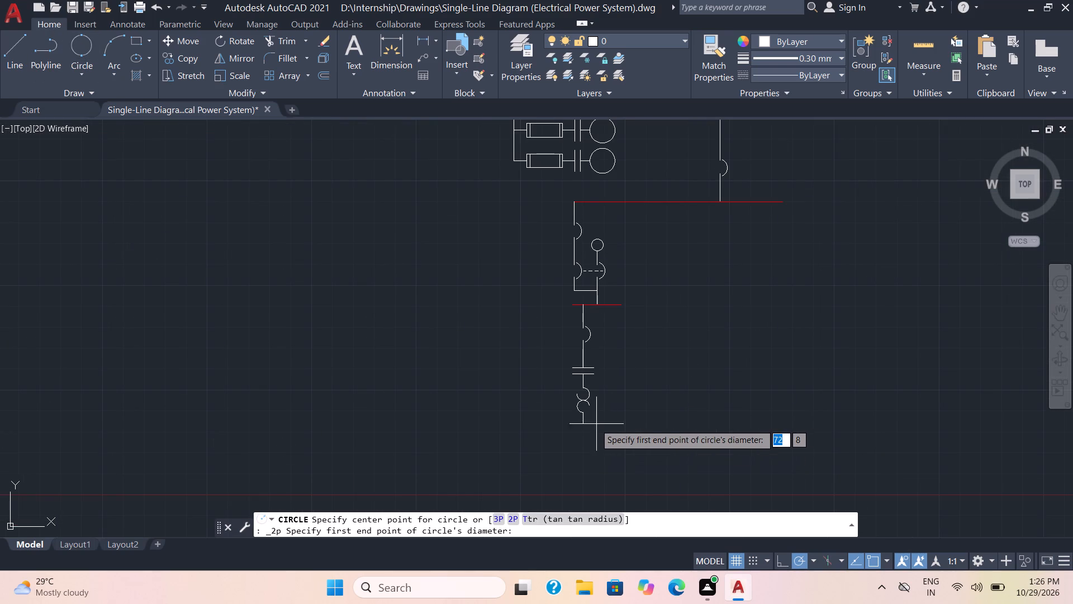
click(581, 423)
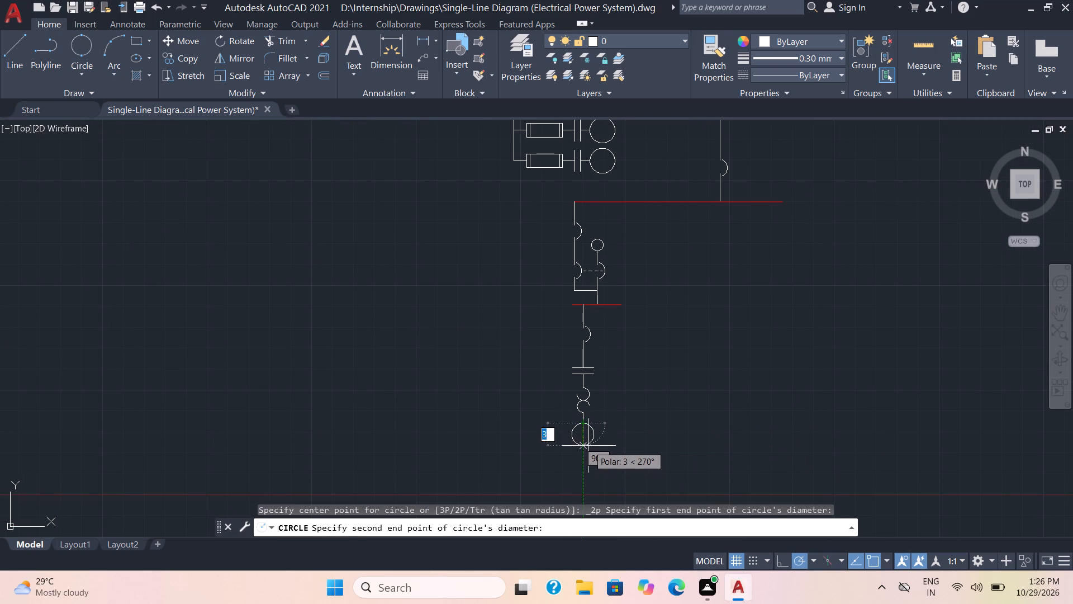
click(588, 446)
Copy the whole branch below the short red busbar, from breaker to bottom circle, about 3 units to its right along the busbar.
click(643, 456)
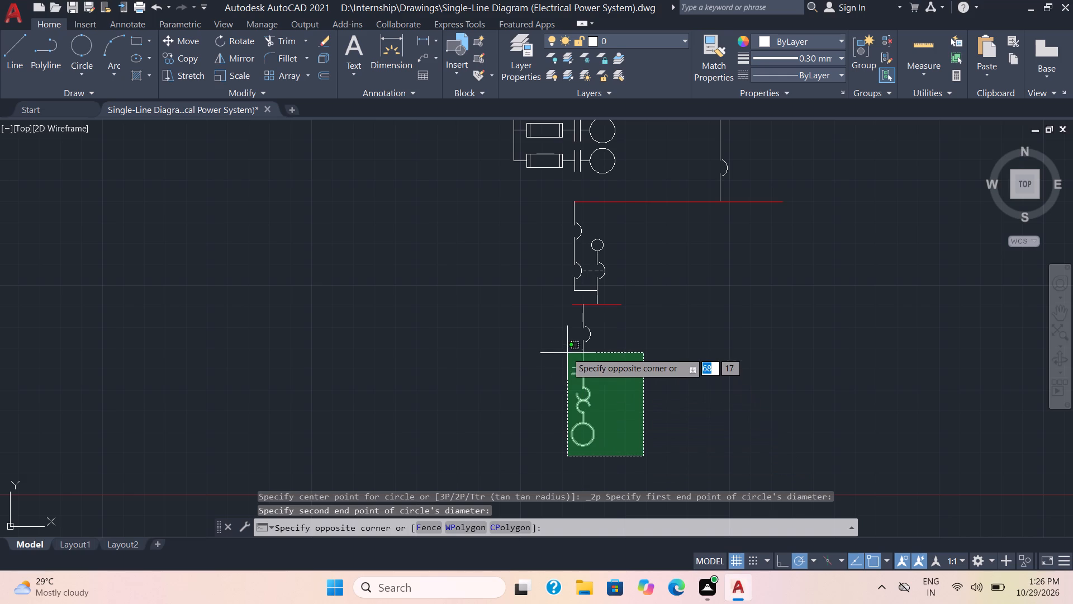
click(554, 322)
click(187, 54)
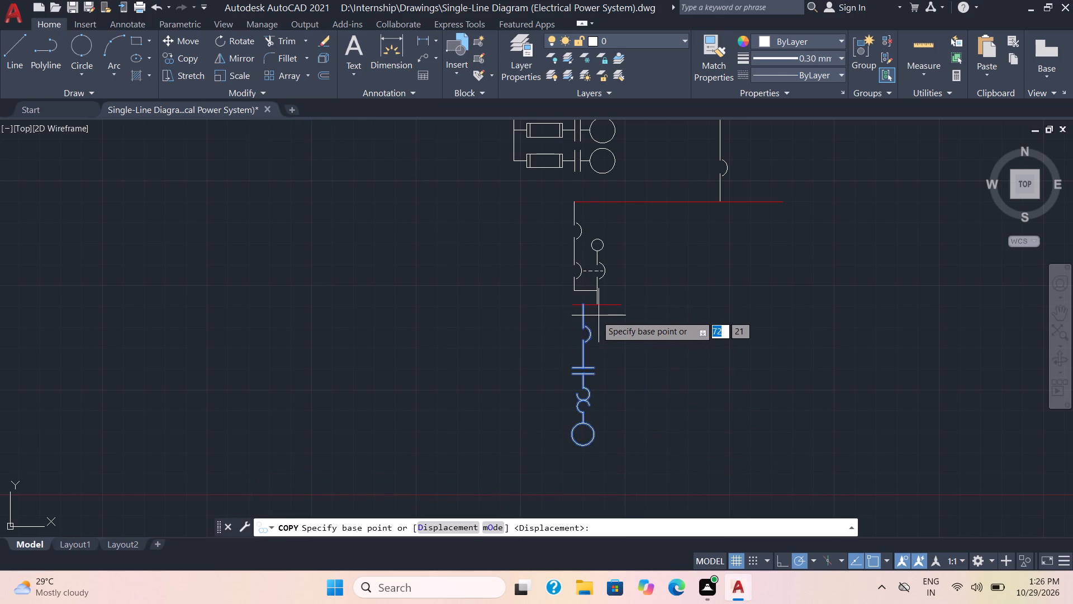
click(586, 304)
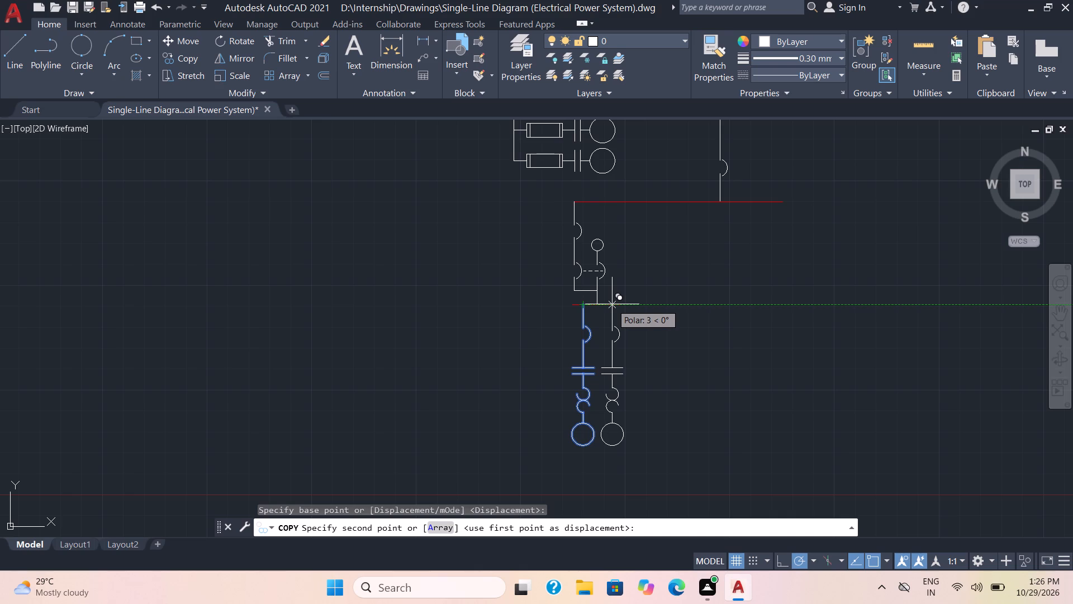
click(612, 304)
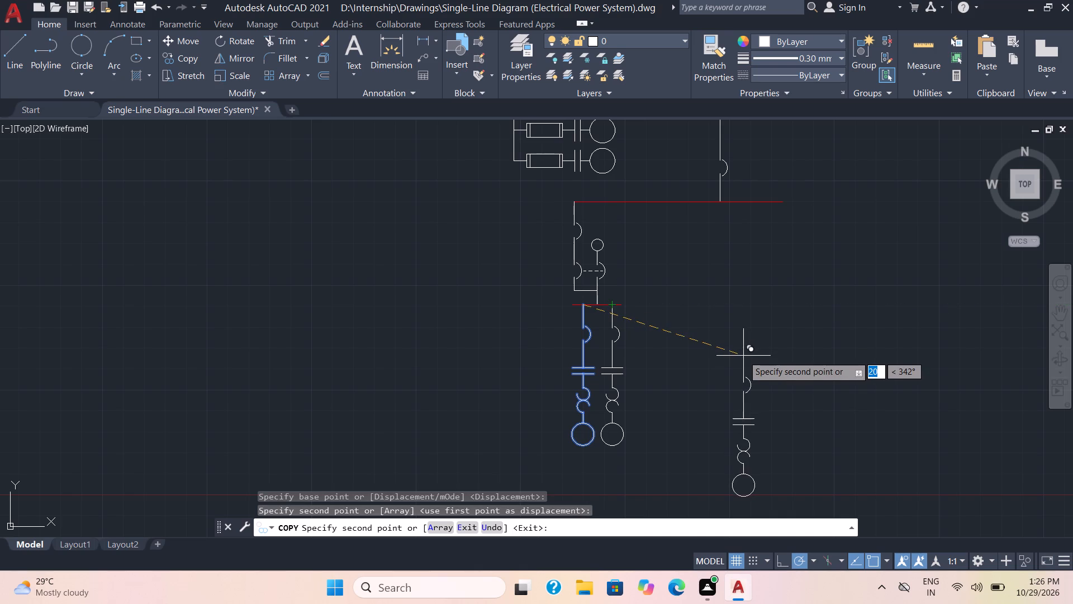
key(Escape)
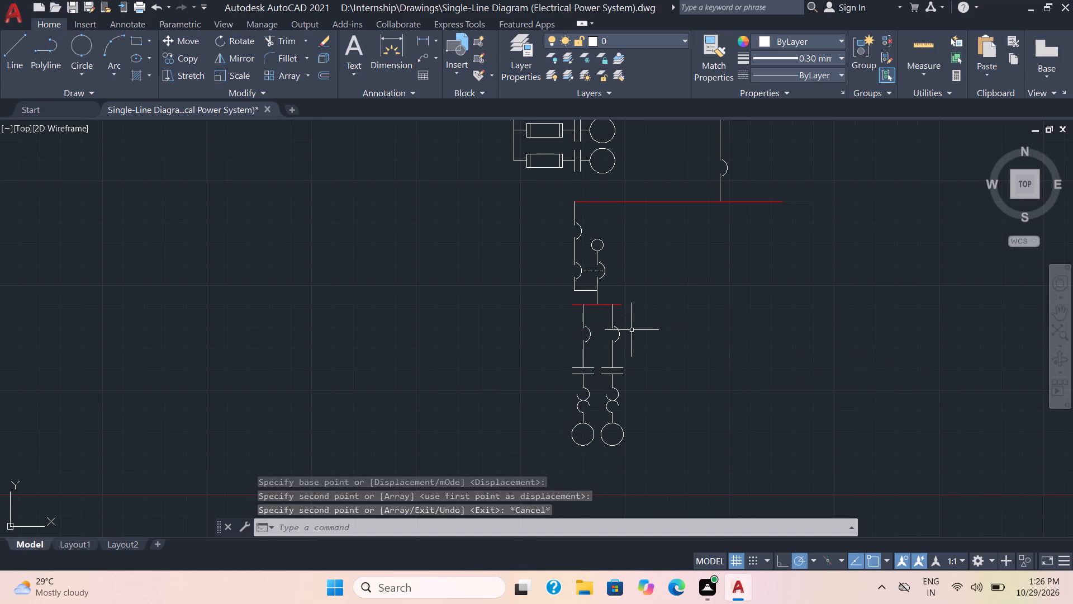
Copy the right branch's breaker arc with its connecting lines onto the long red busbar, about 3 units in from the busbar's right end.
click(625, 352)
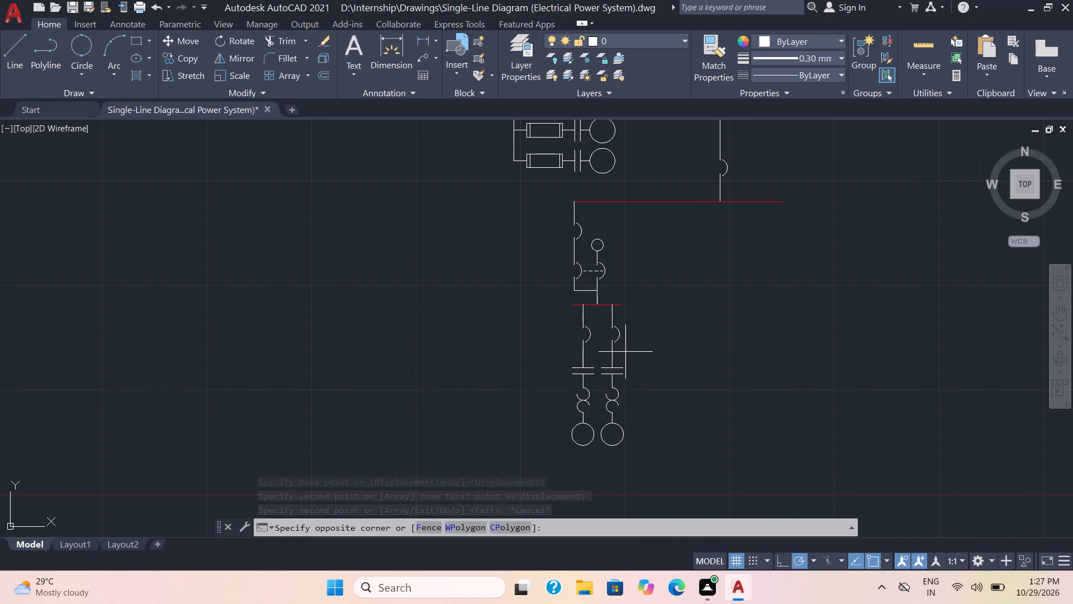
click(599, 321)
click(186, 59)
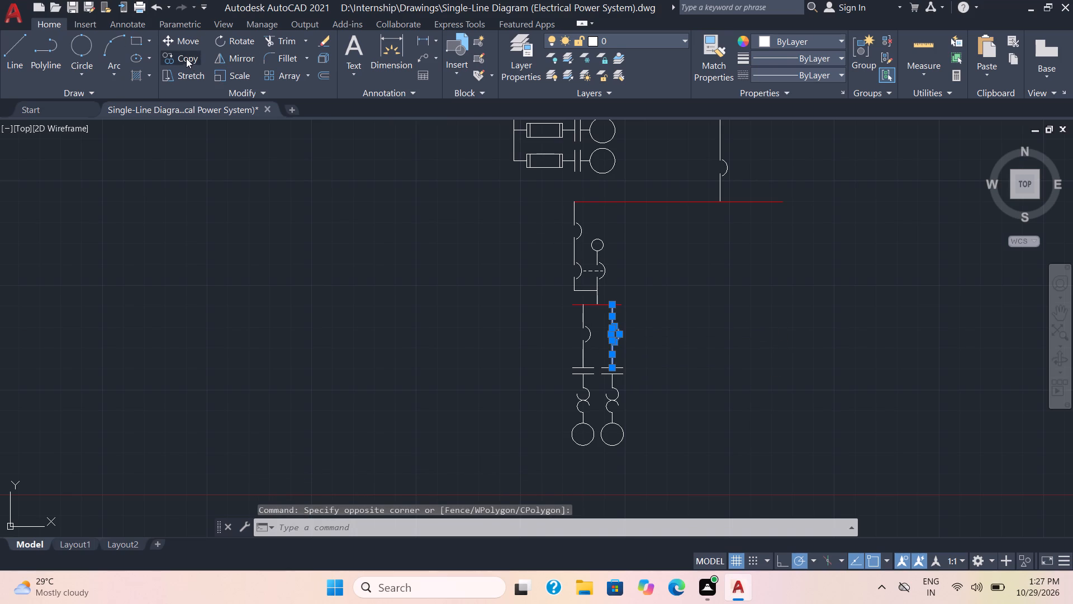
click(609, 303)
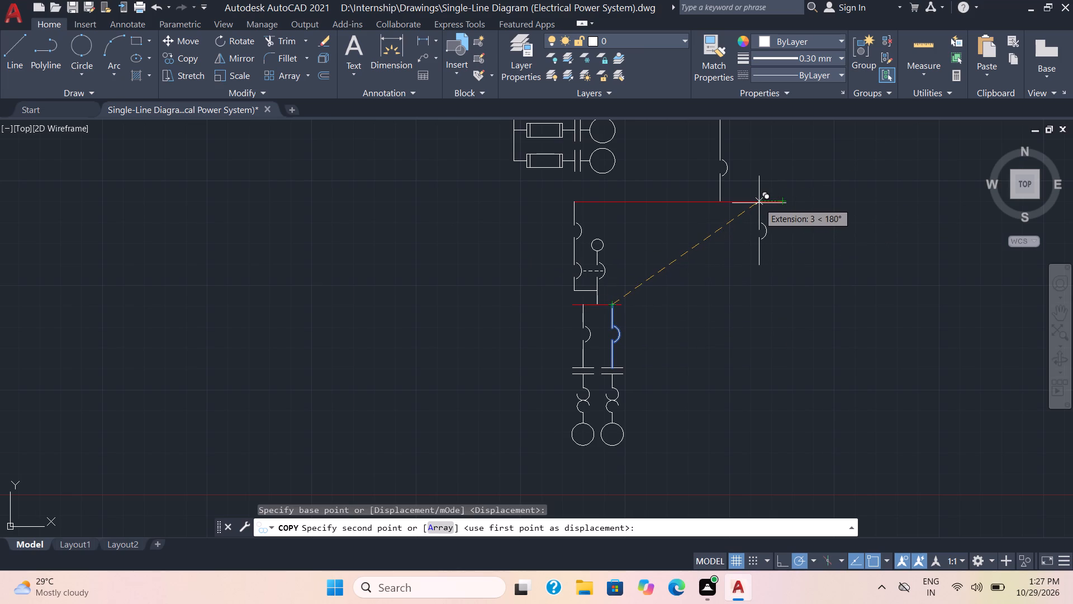
click(759, 203)
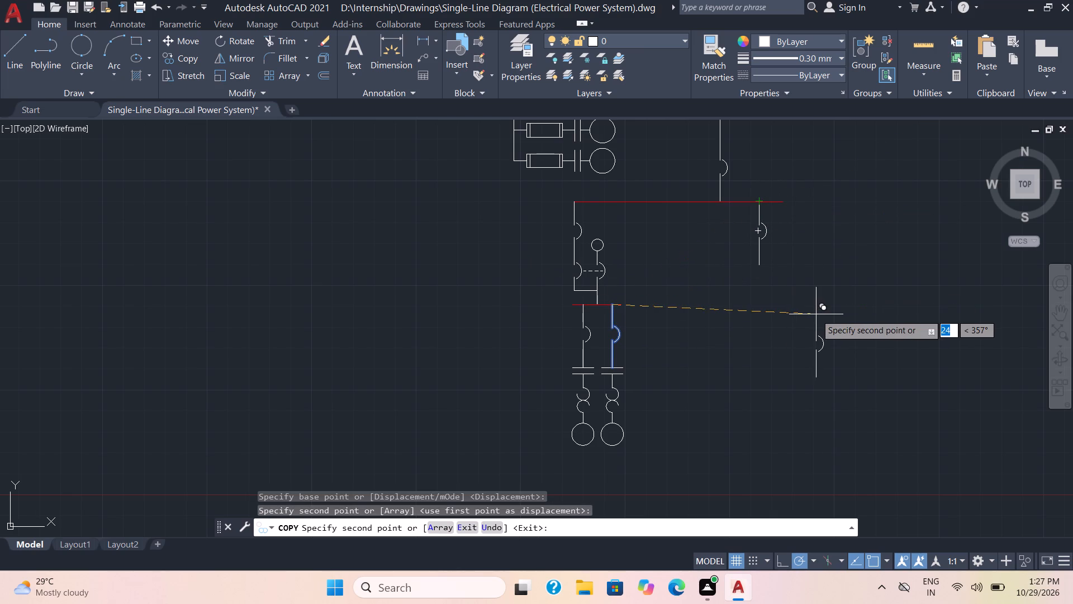
key(space)
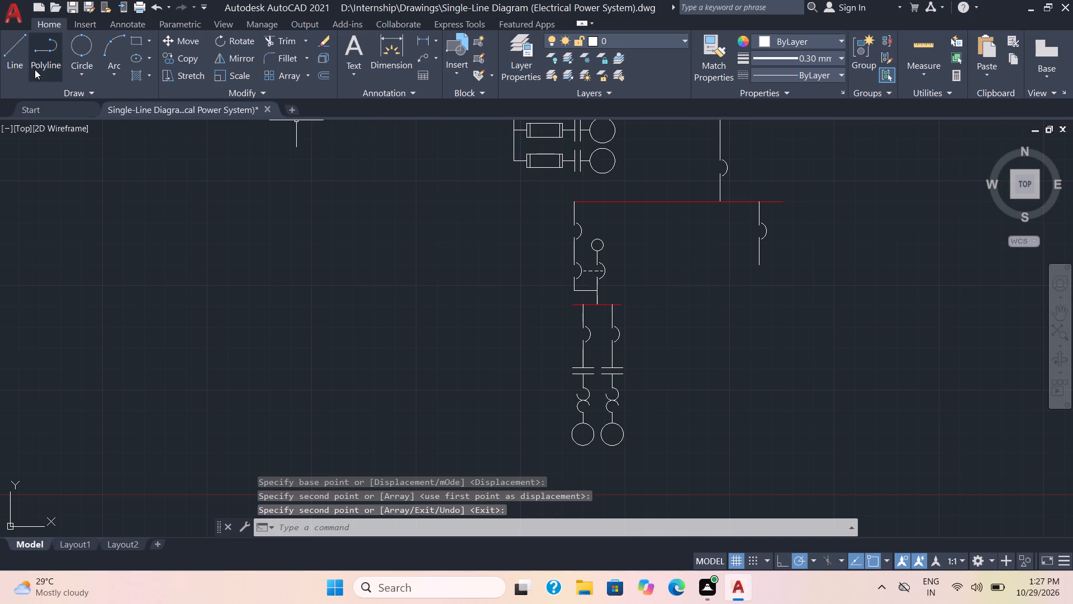
From the copied breaker's lower end, draw a line about 5 units to the right and then about 4 units up.
click(8, 60)
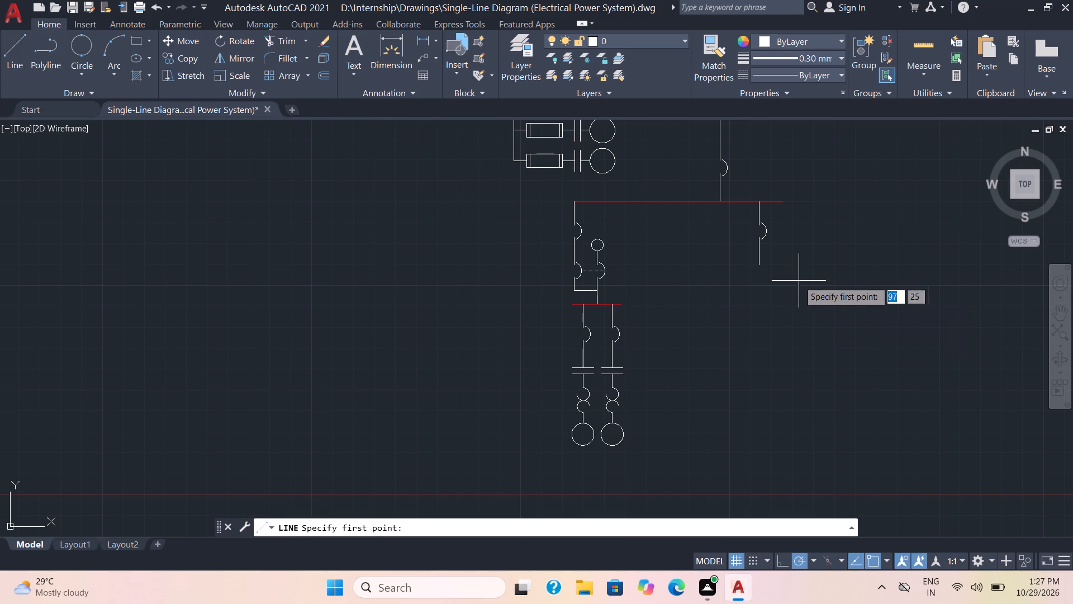
click(757, 265)
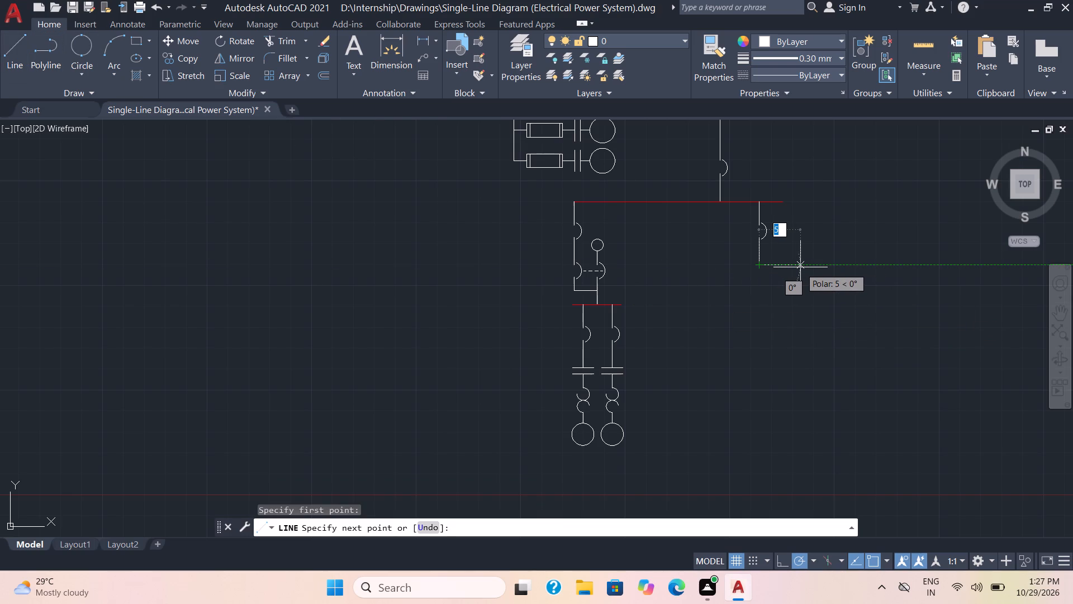
click(803, 267)
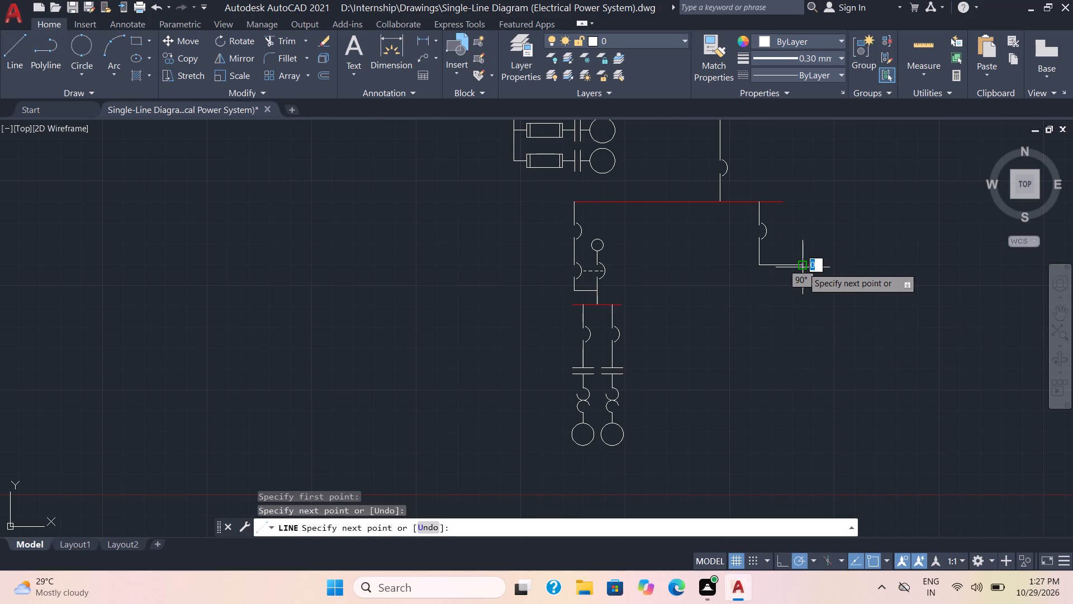
click(804, 233)
key(space)
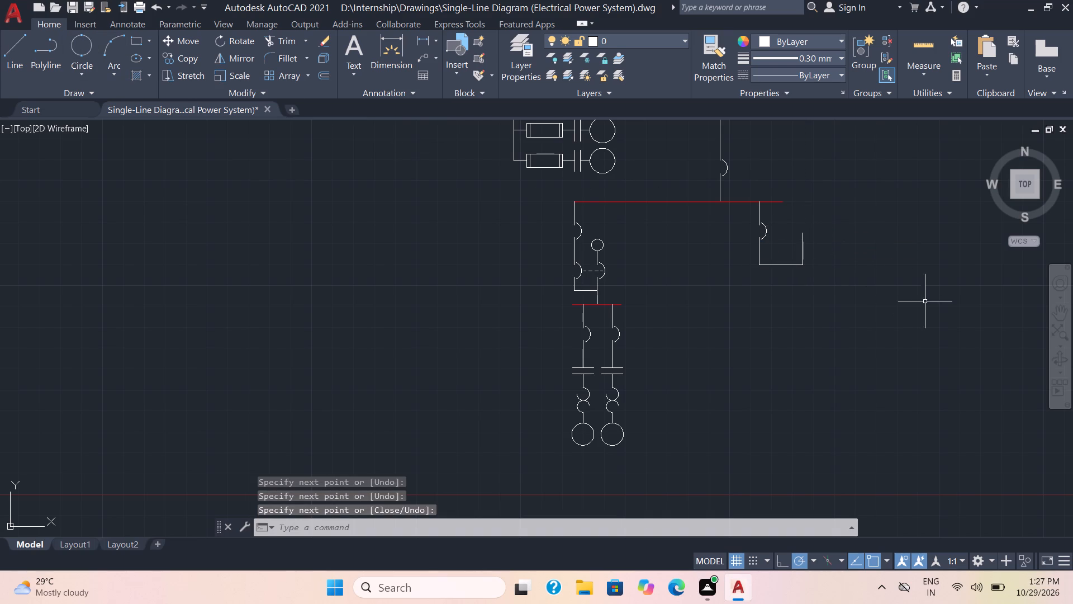
Mirror the short vertical line downward about the horizontal line's level, keeping the original.
click(811, 244)
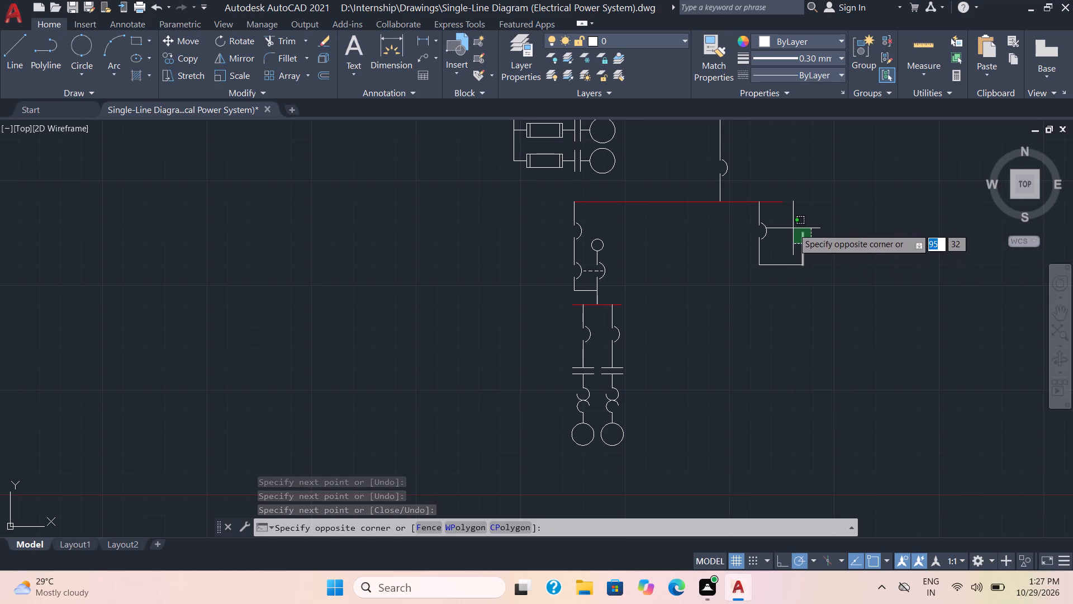
click(793, 223)
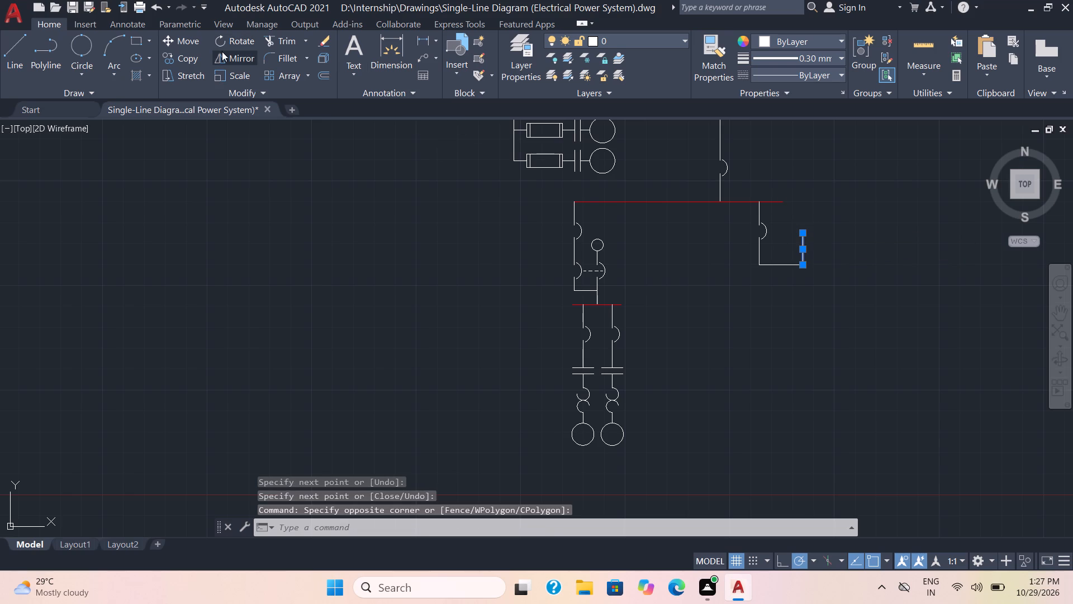
click(221, 51)
click(800, 264)
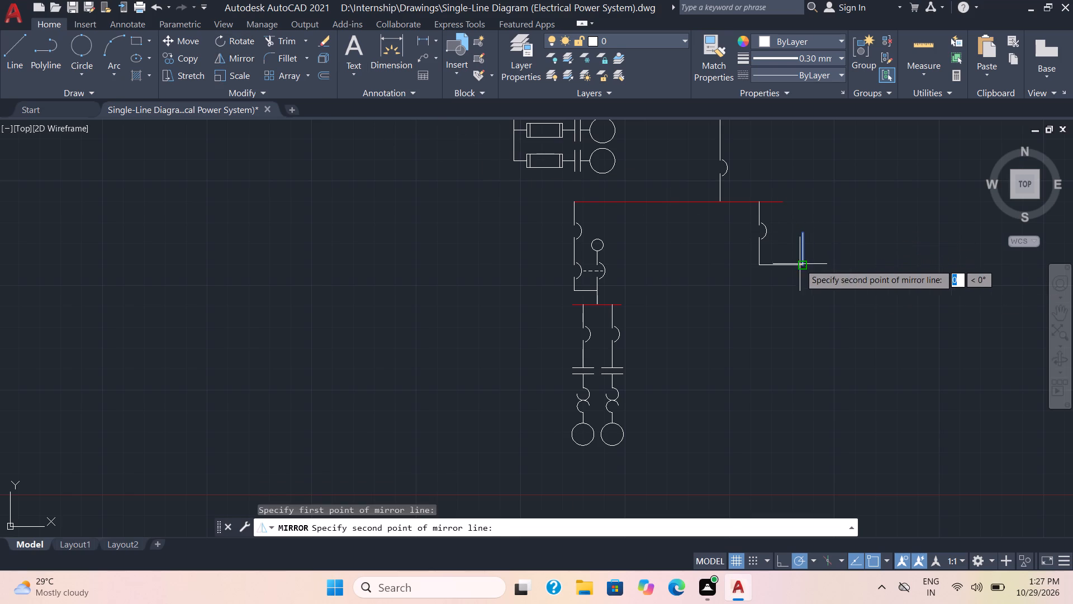
click(838, 261)
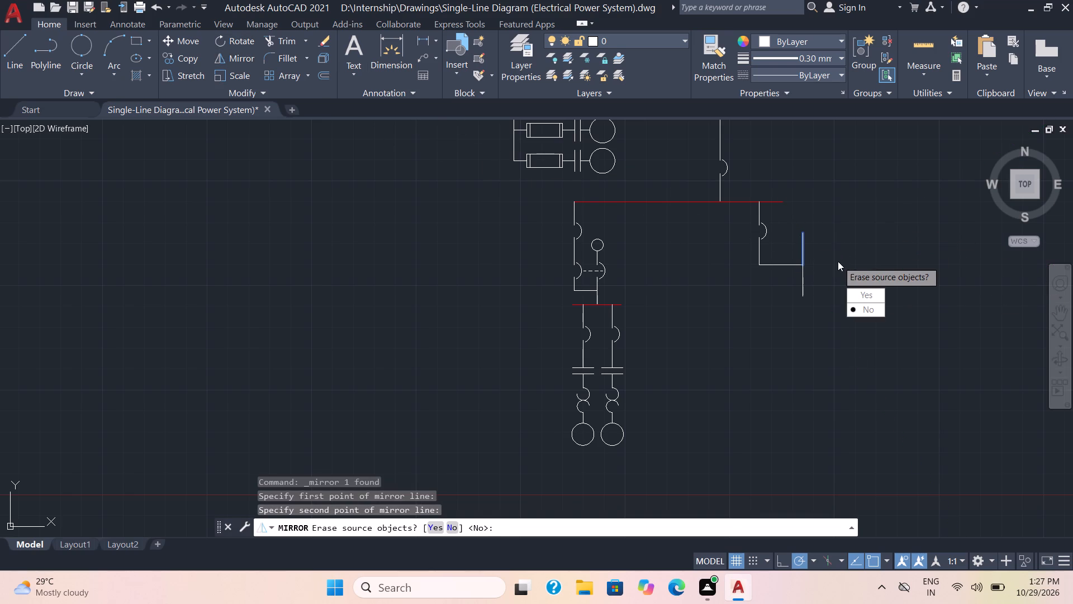
drag(858, 311, 838, 261)
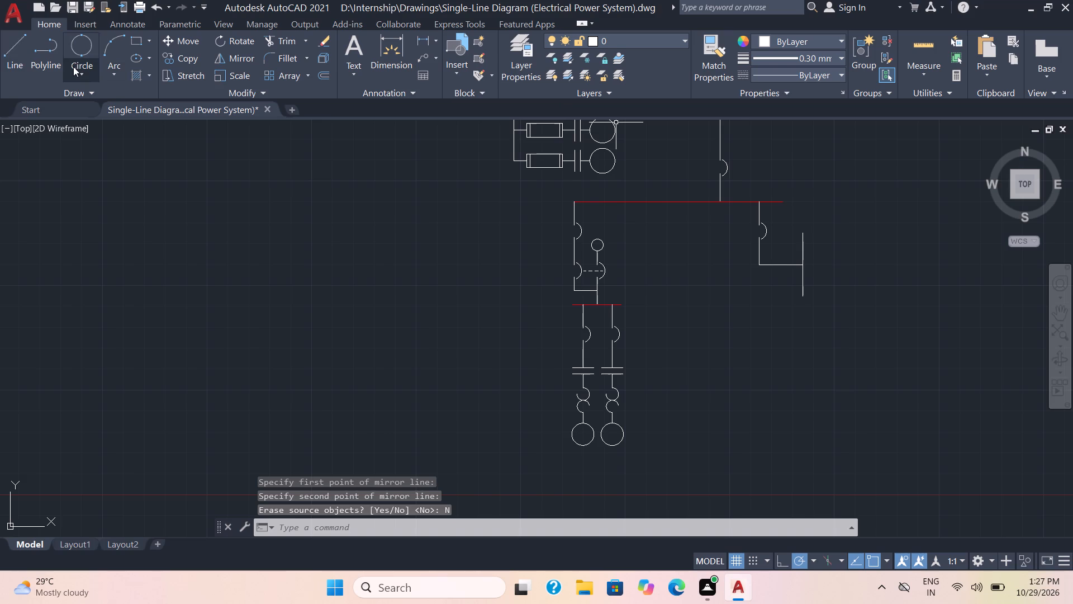
Draw a line about 4 units right from the vertical line's midpoint and add a two-point circle about 3 units in diameter at its end.
click(13, 55)
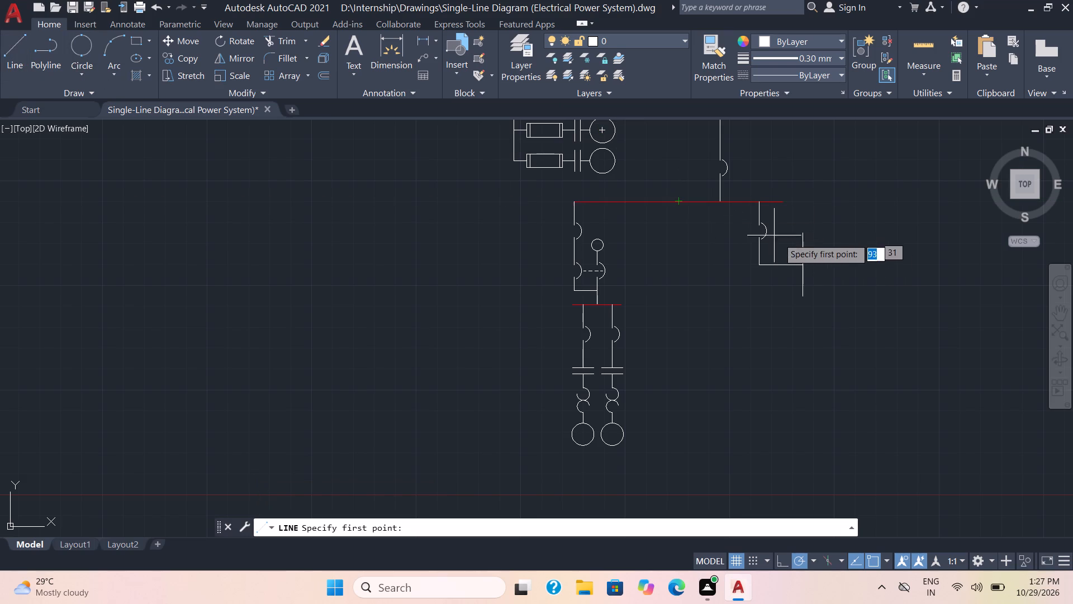
click(801, 262)
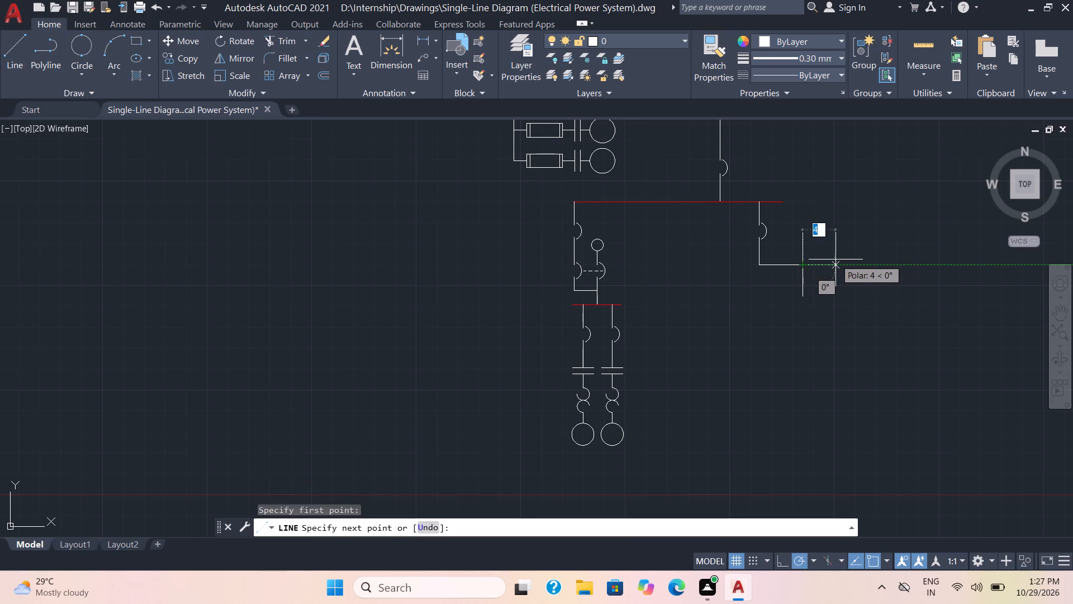
click(835, 259)
key(Escape)
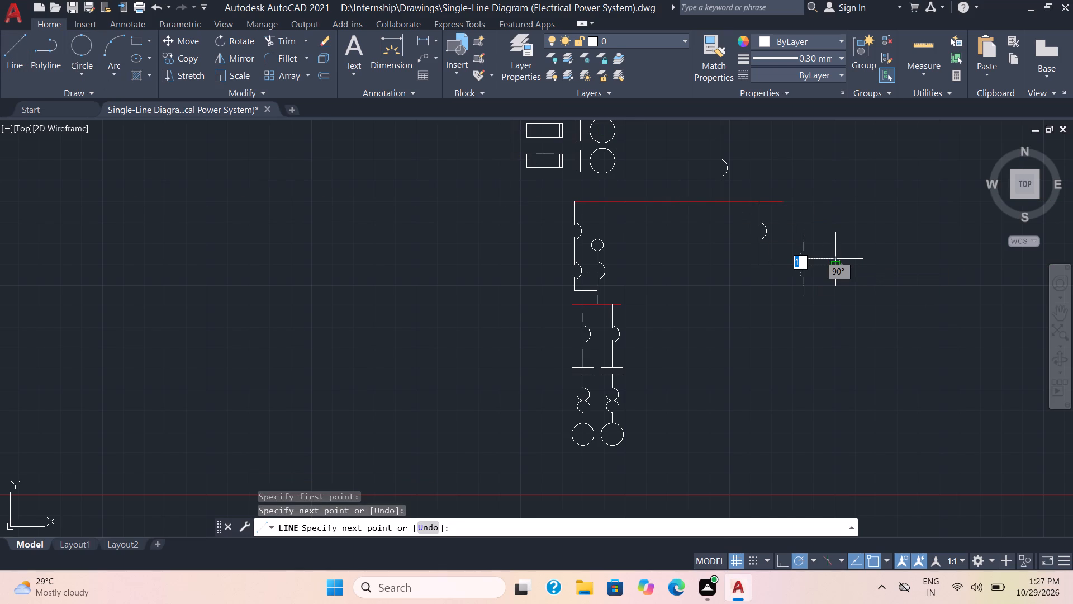
click(78, 52)
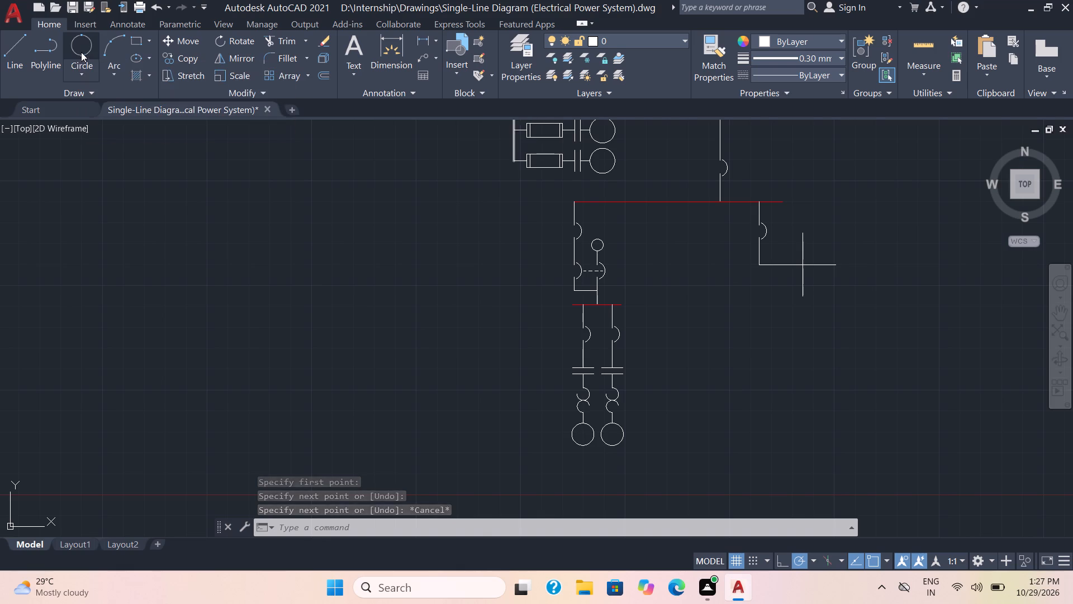
click(832, 263)
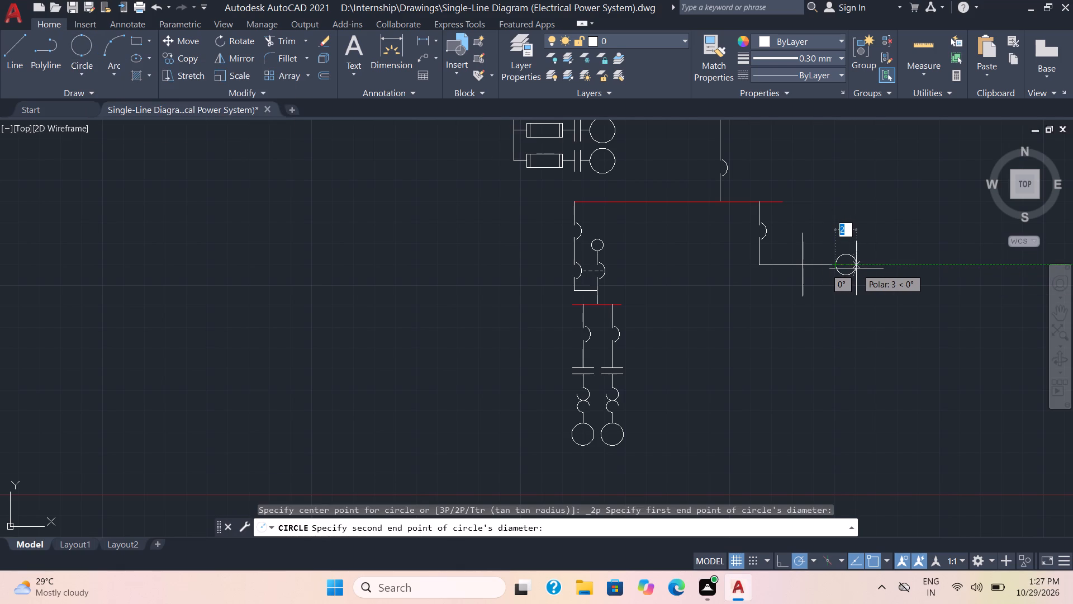
click(856, 268)
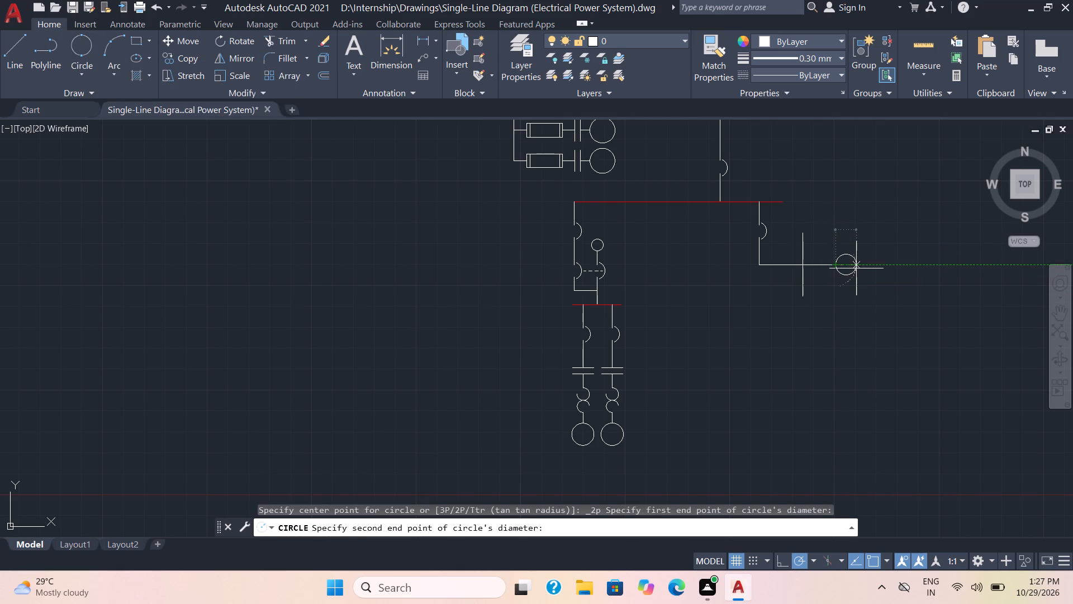
Copy the horizontal line and its end circle about 3 units above and about 3 units below the original along the vertical line.
click(866, 281)
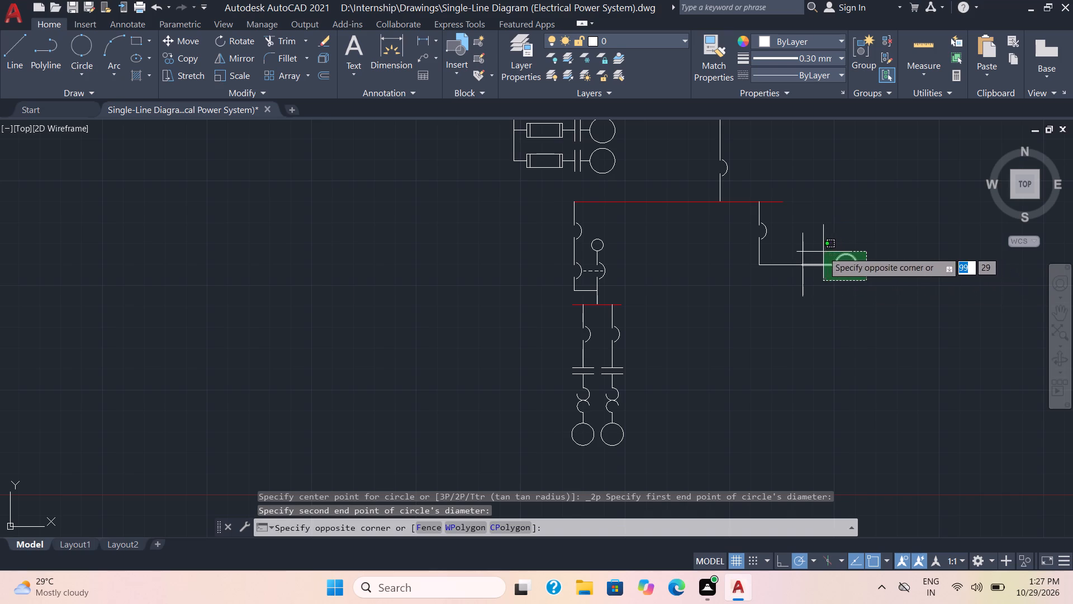
click(823, 252)
click(185, 58)
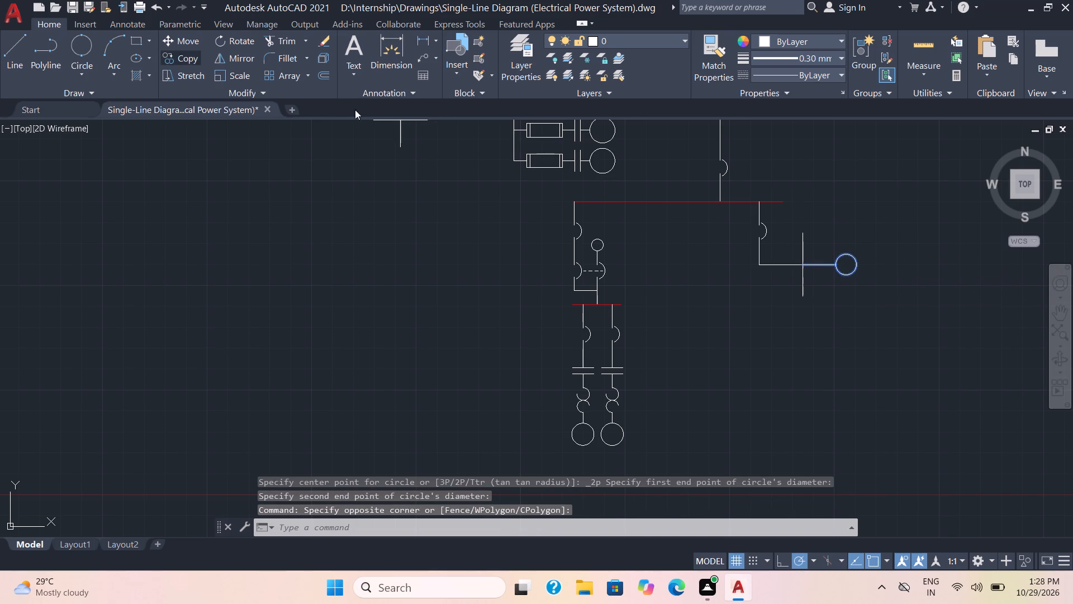
click(804, 266)
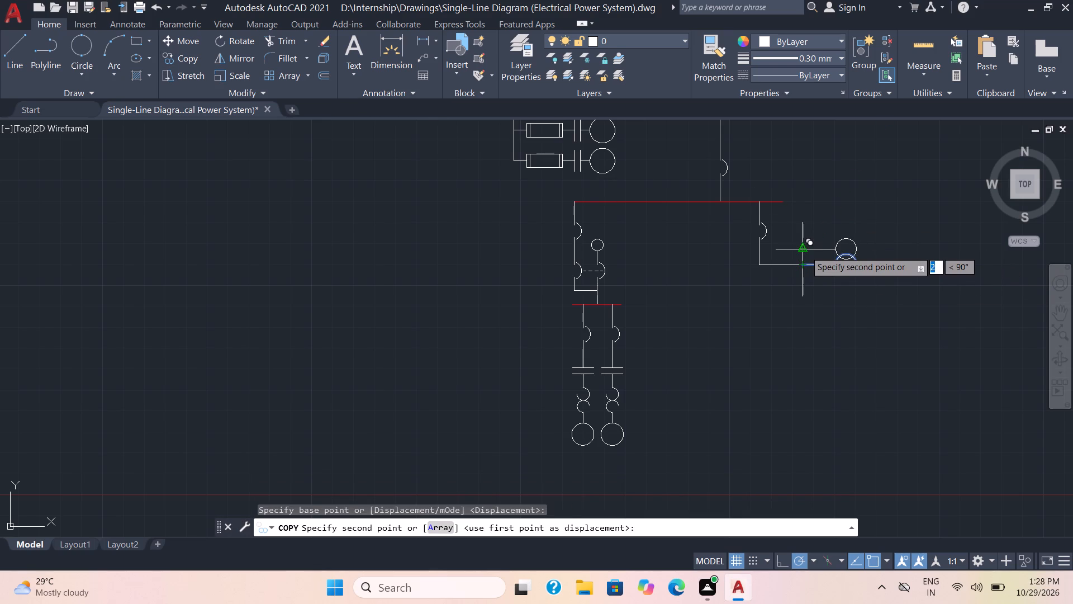
scroll(805, 244, up, 2)
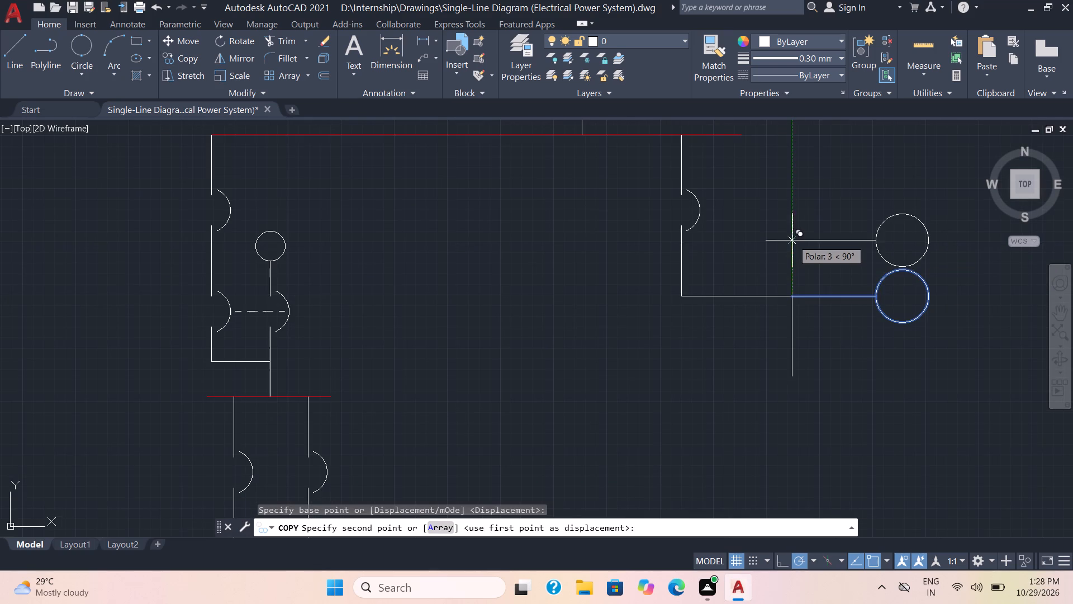
click(792, 235)
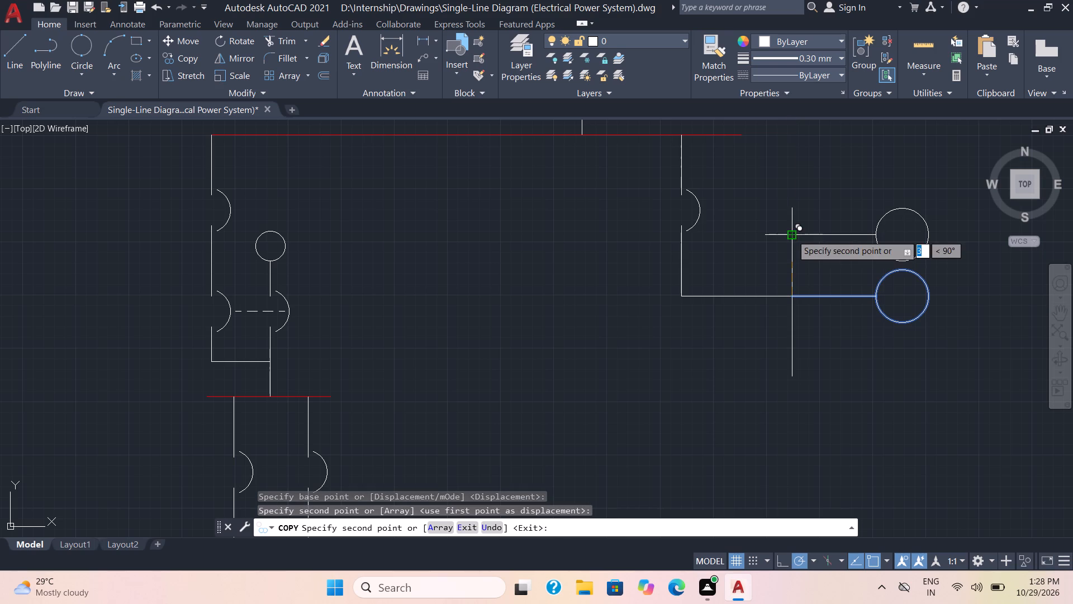
click(788, 358)
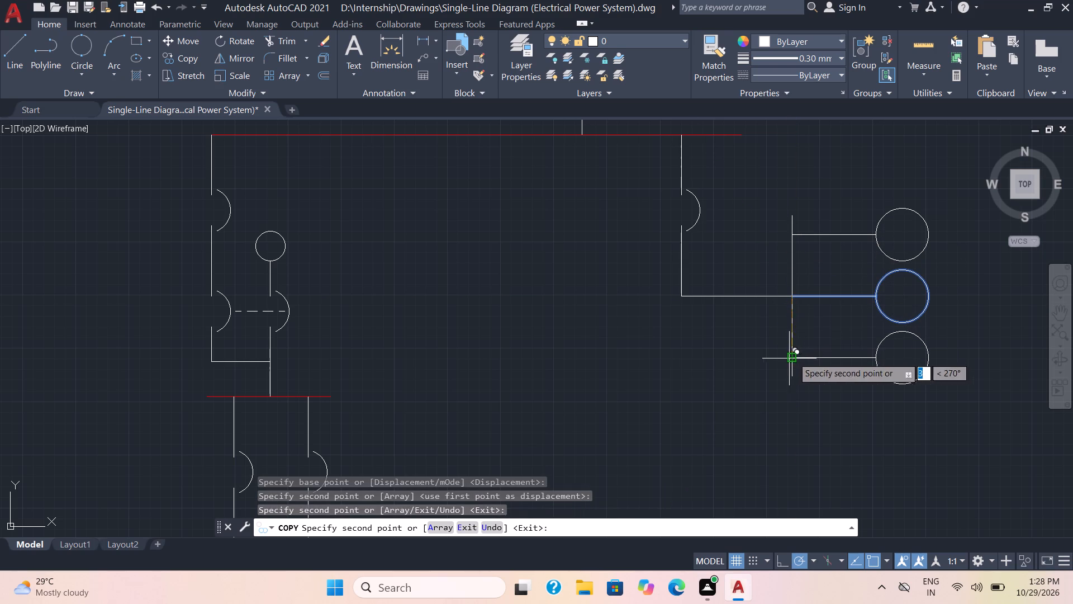
key(Escape)
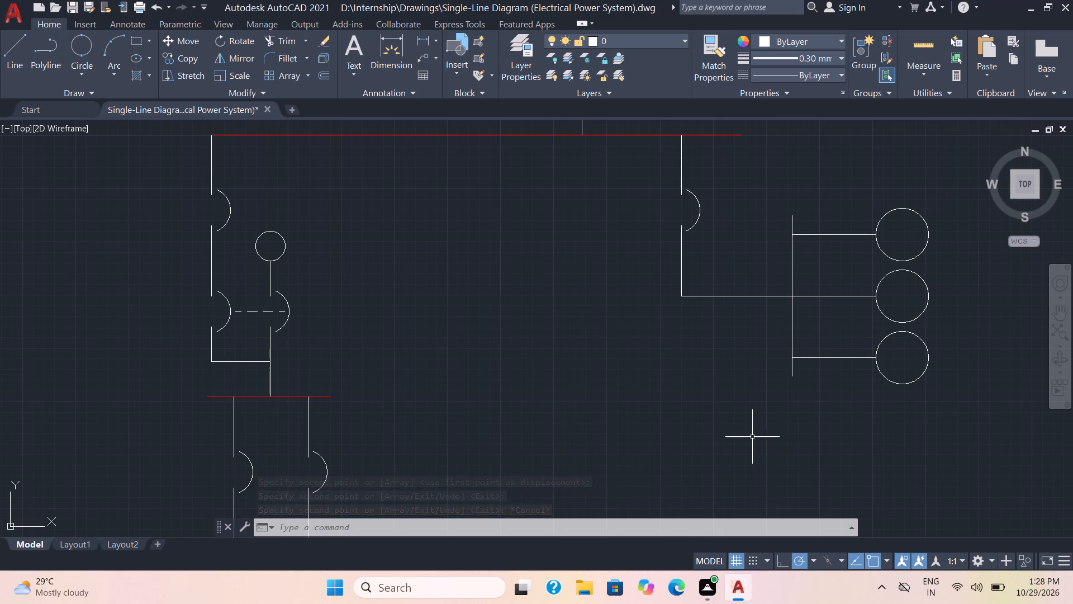
Draw a vertical line about 2 units down from the lowest circle branch and a longer vertical line about 2 units below it.
middle_drag(824, 430, 632, 361)
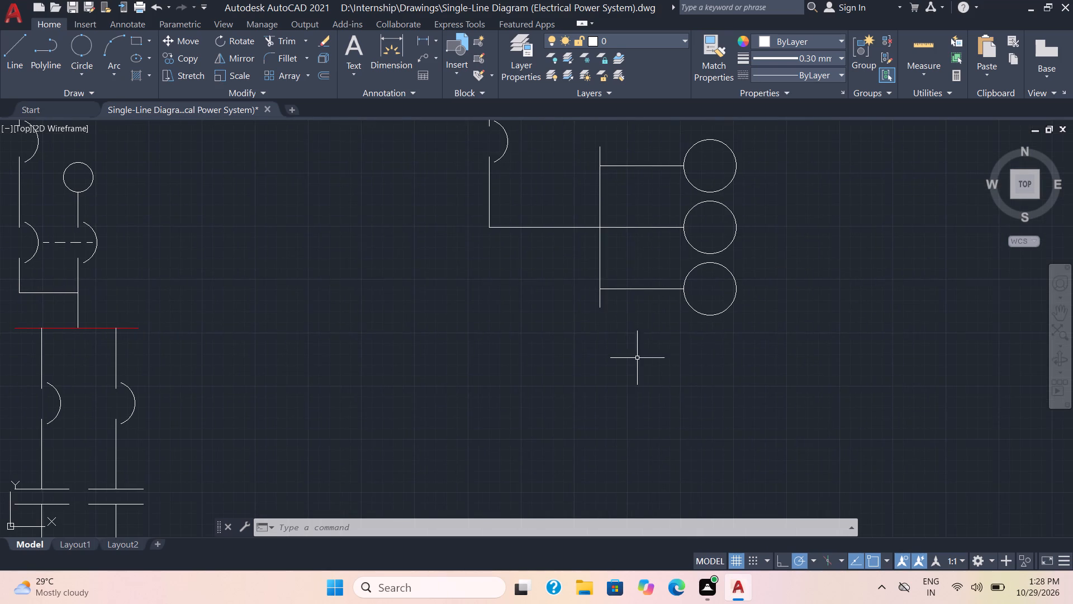
scroll(647, 352, down, 1)
click(7, 48)
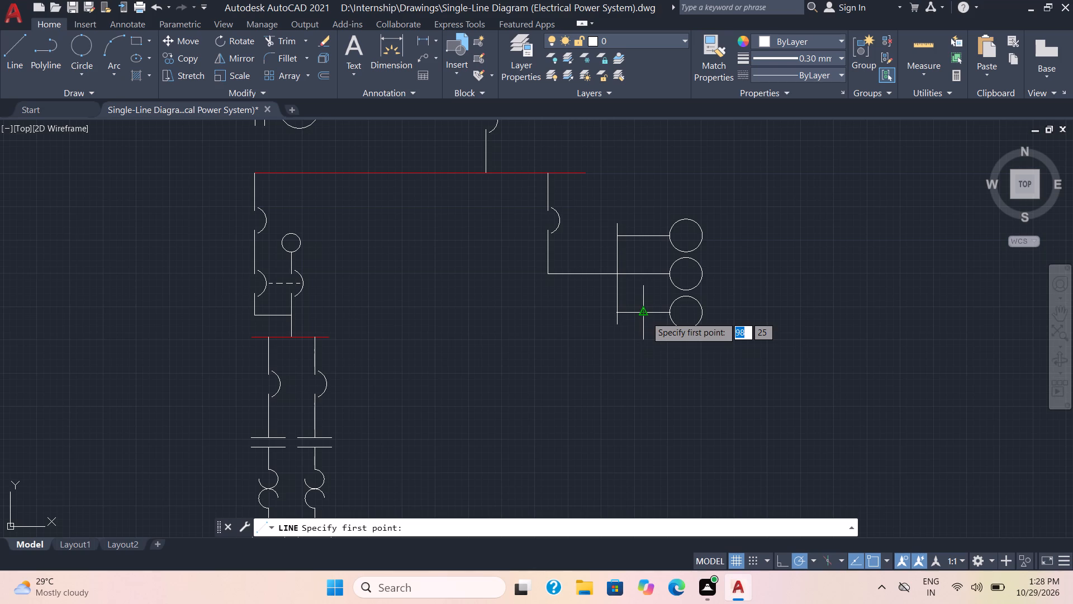
click(631, 315)
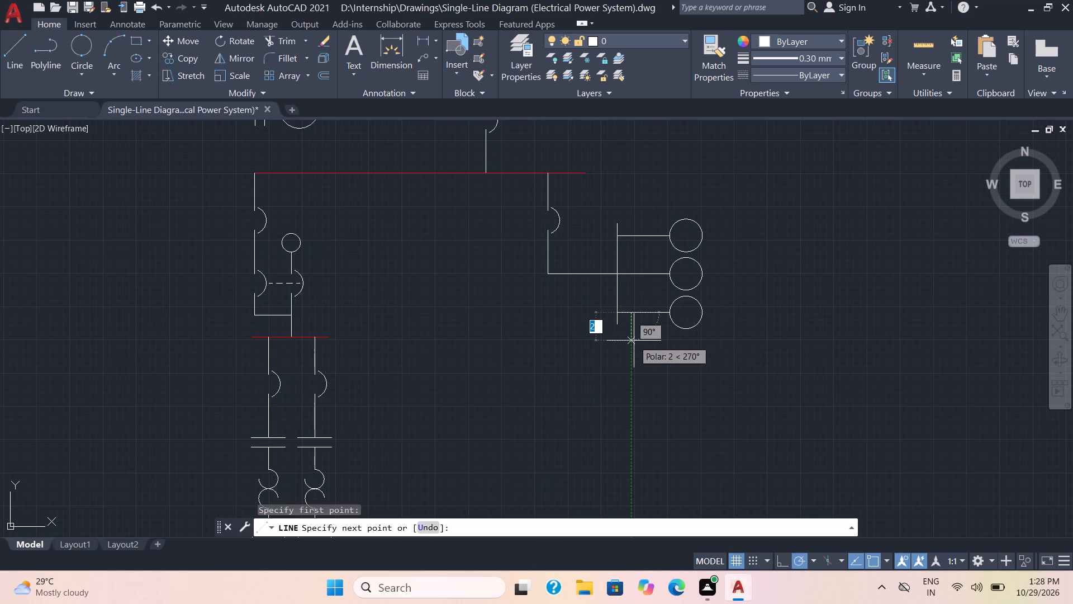
click(634, 341)
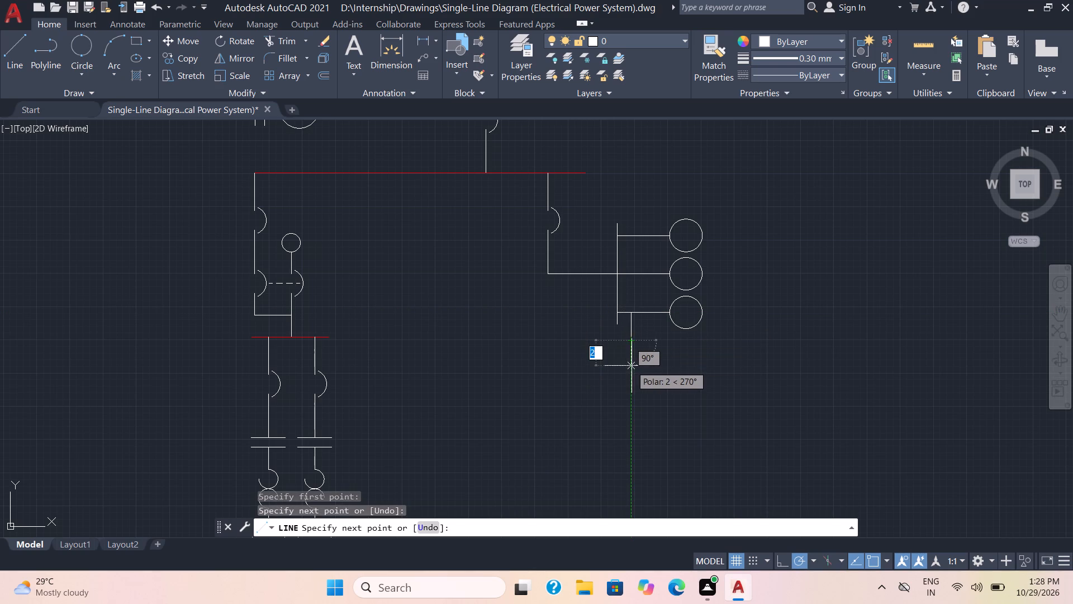
key(space)
key(space)
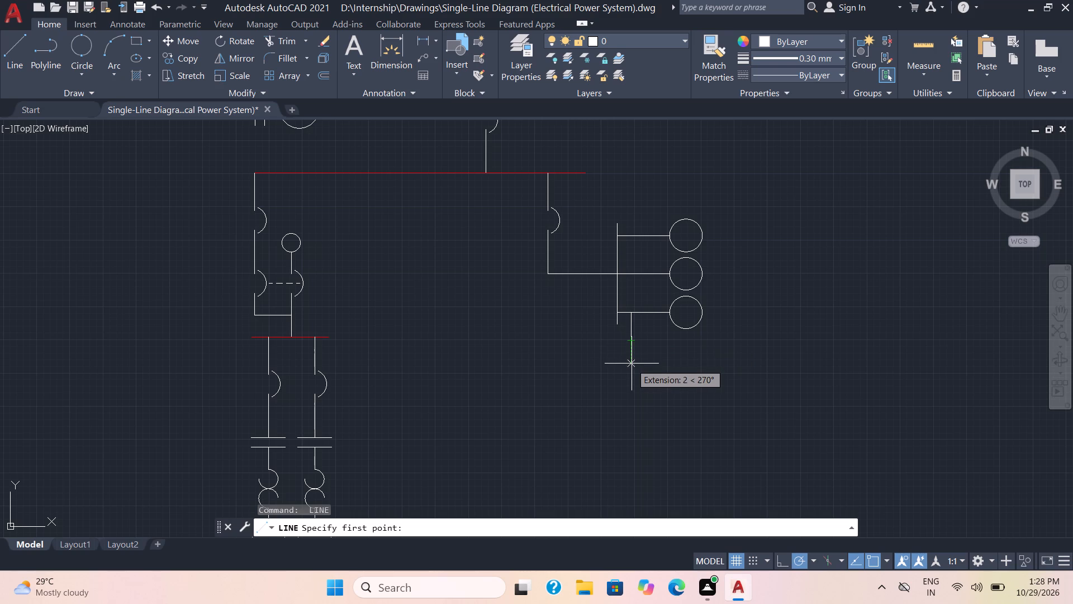
click(632, 363)
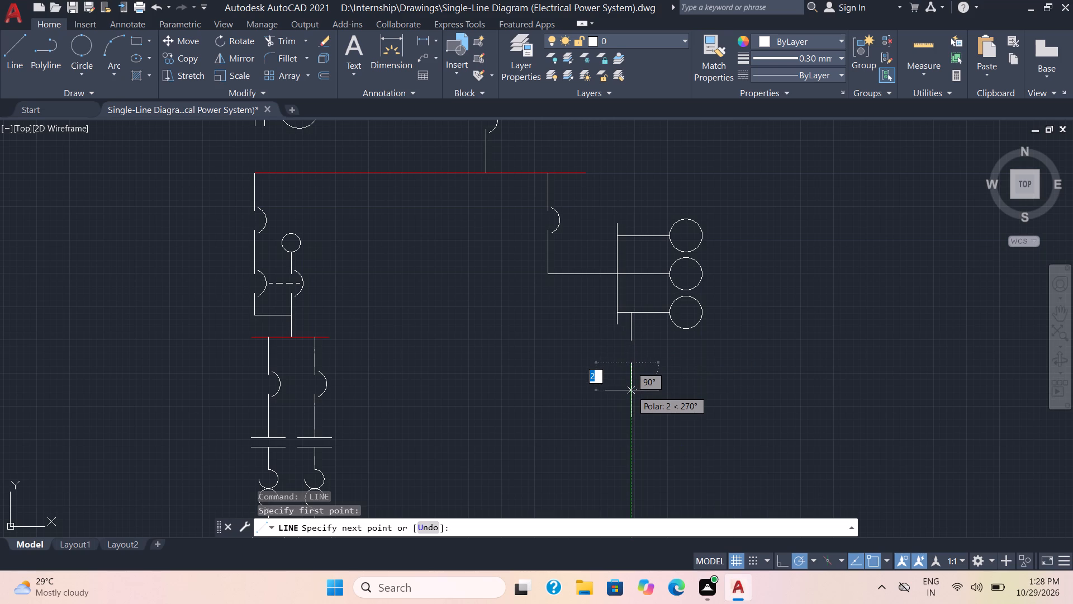
click(635, 430)
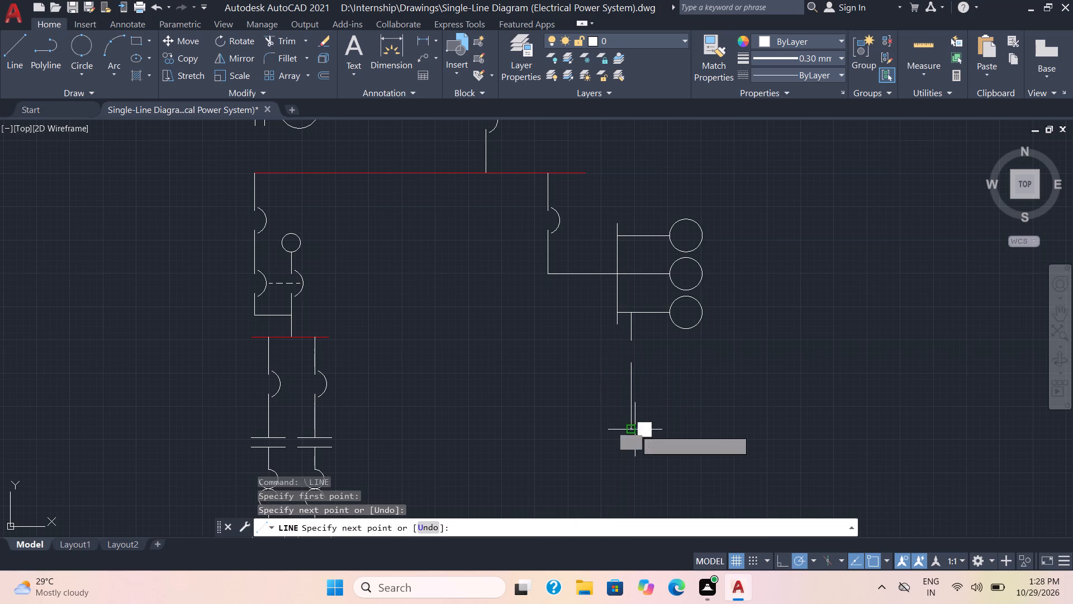
key(space)
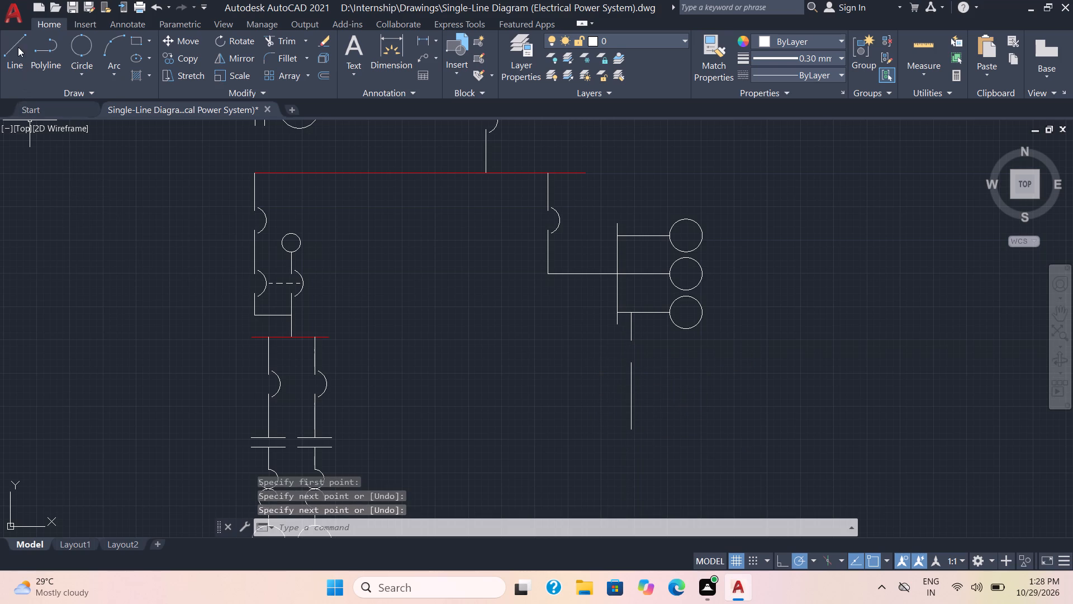
Draw two collinear horizontal lines, each about 2 units long with a gap between, starting about 1 unit below the lower vertical line's top.
click(13, 48)
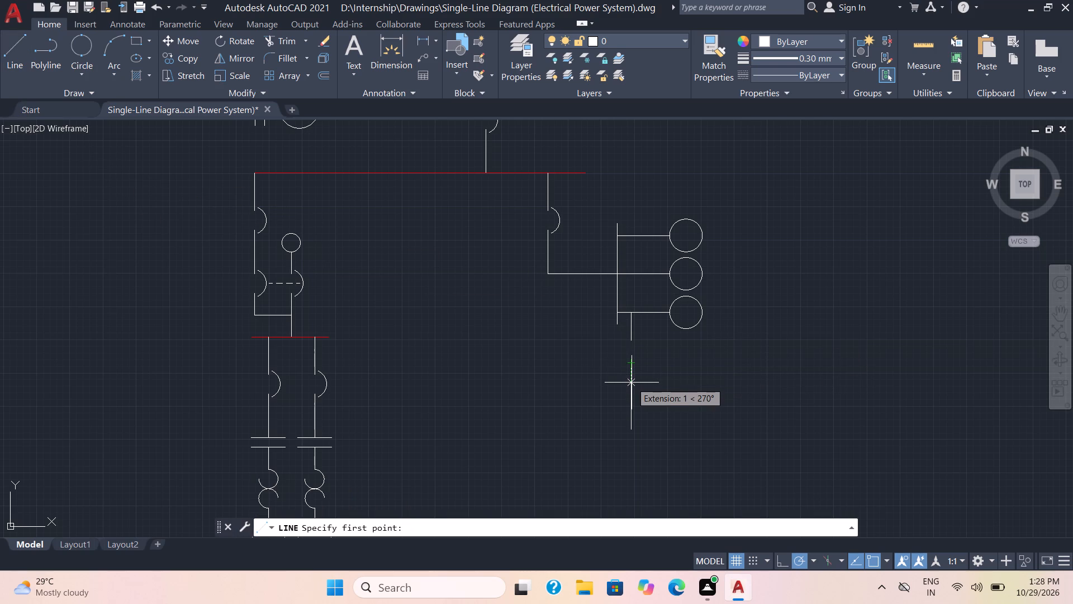
click(632, 380)
click(653, 377)
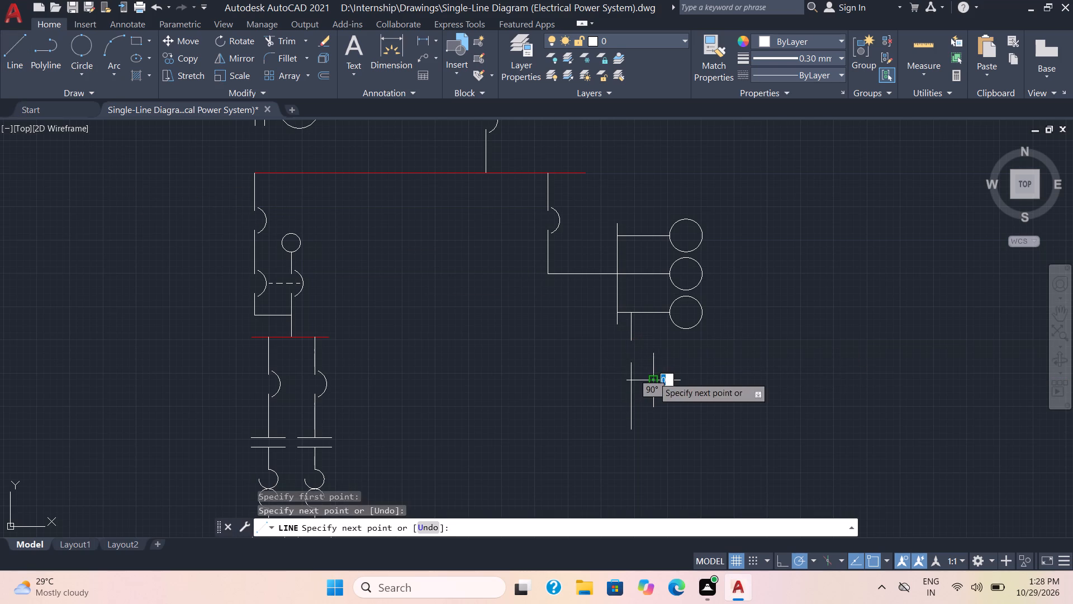
key(space)
key(space)
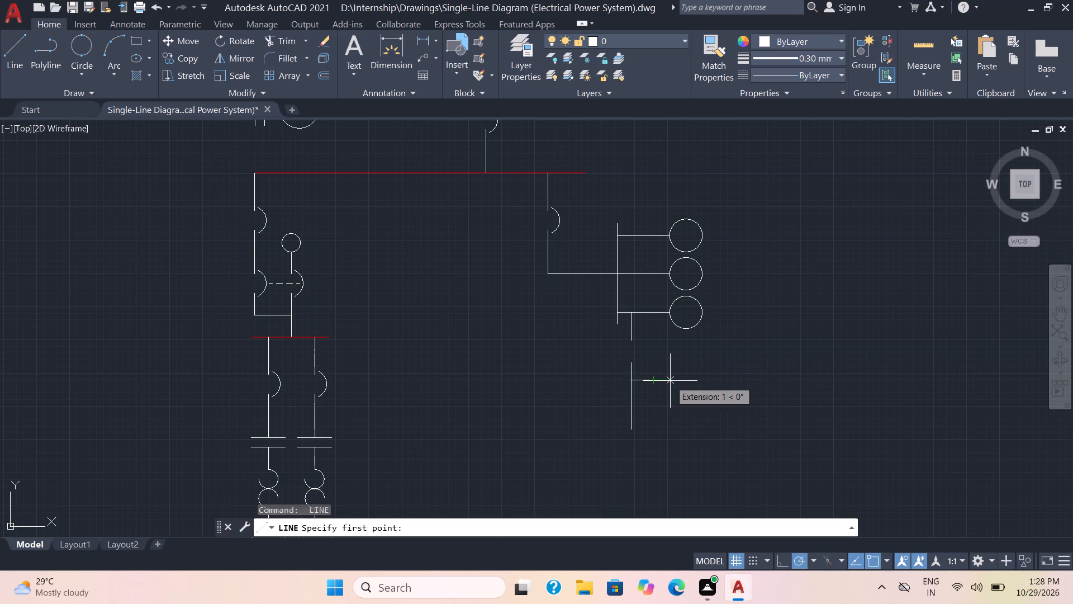
click(674, 381)
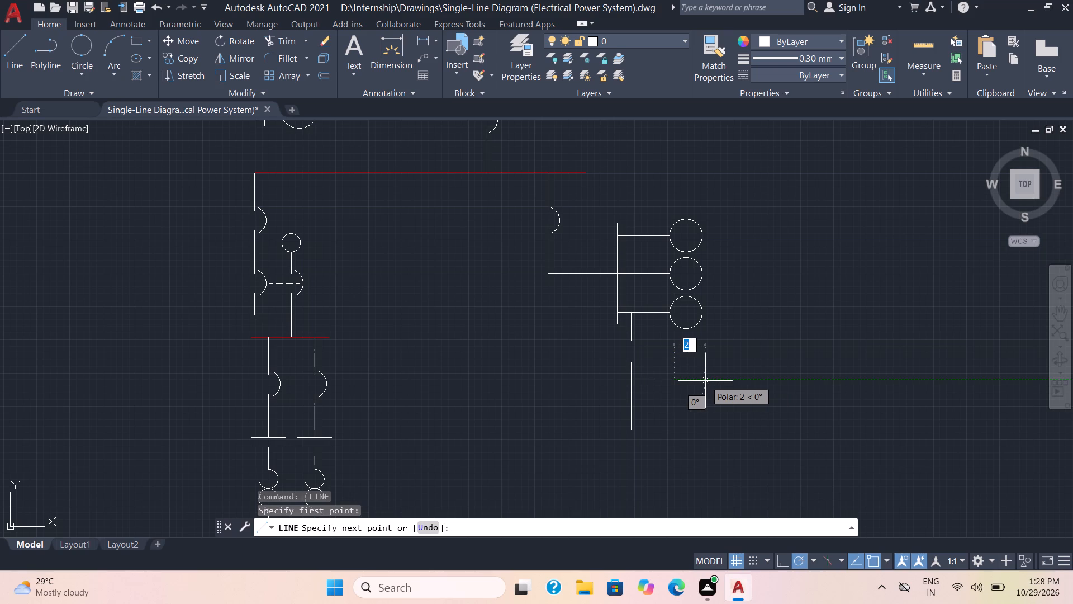
click(699, 381)
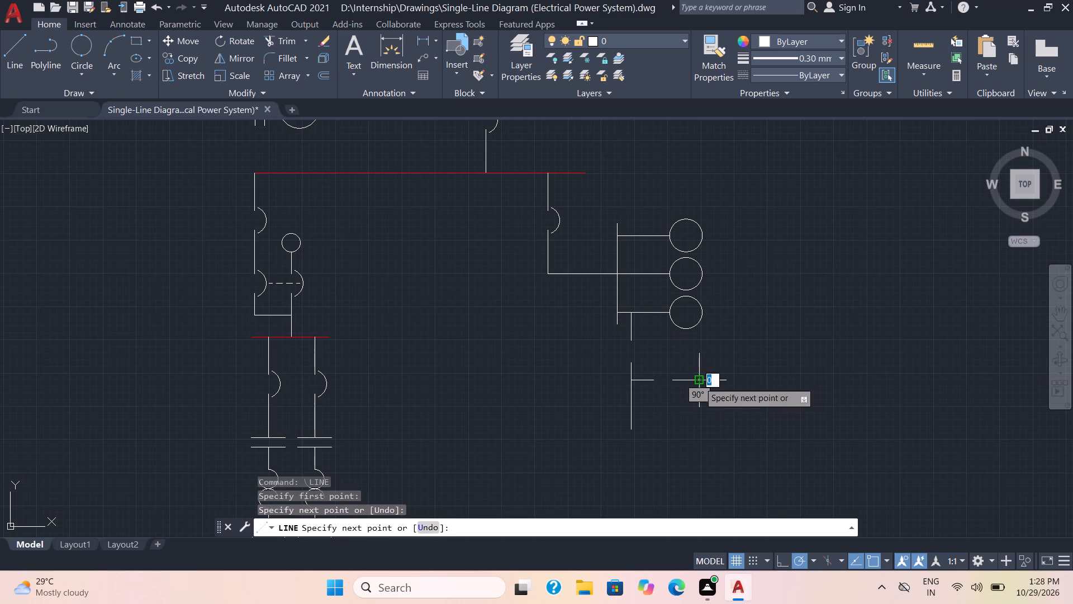
key(space)
Draw a three-point breaker arc bulging right beside the gap between the two new vertical lines.
click(112, 53)
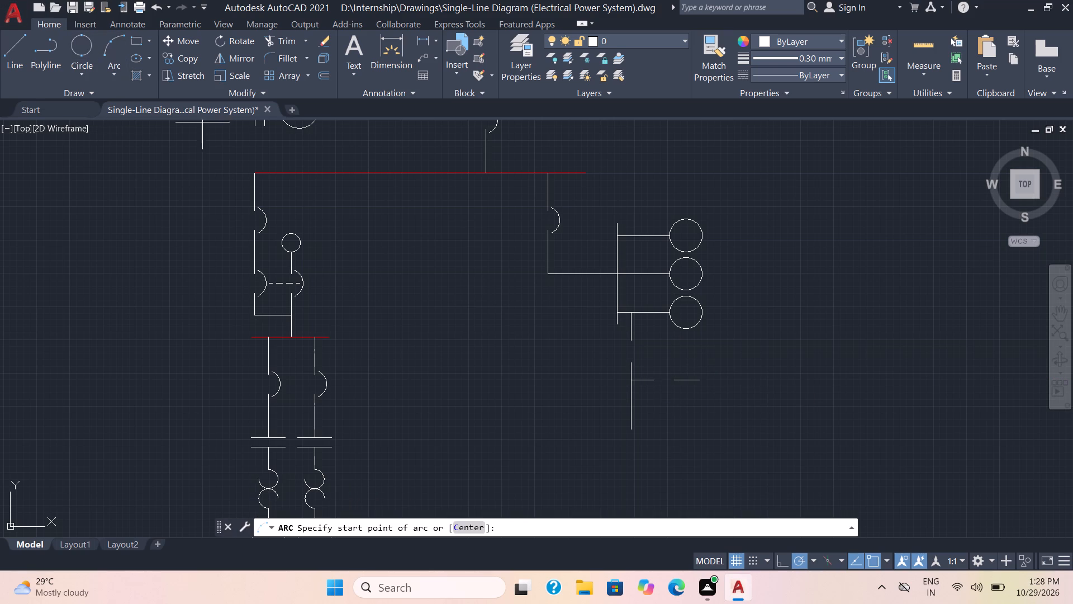
scroll(632, 347, up, 2)
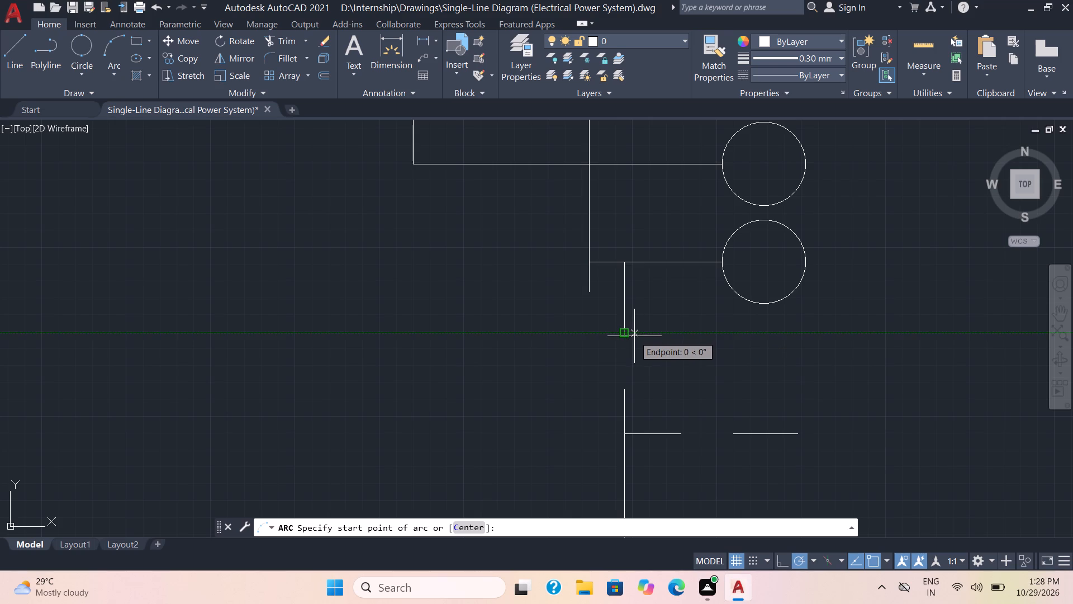
click(634, 336)
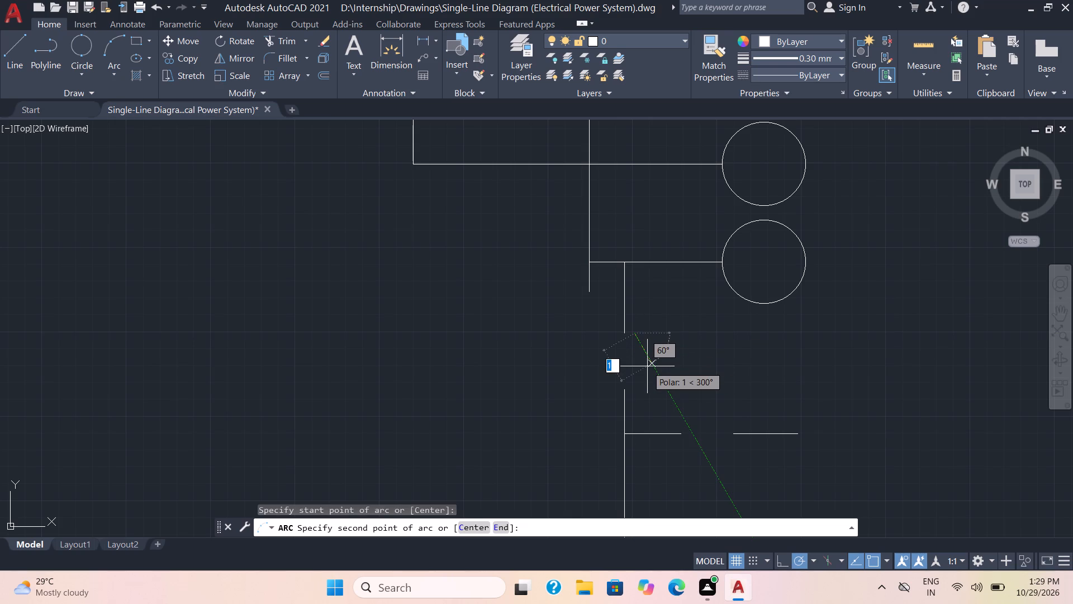
click(648, 367)
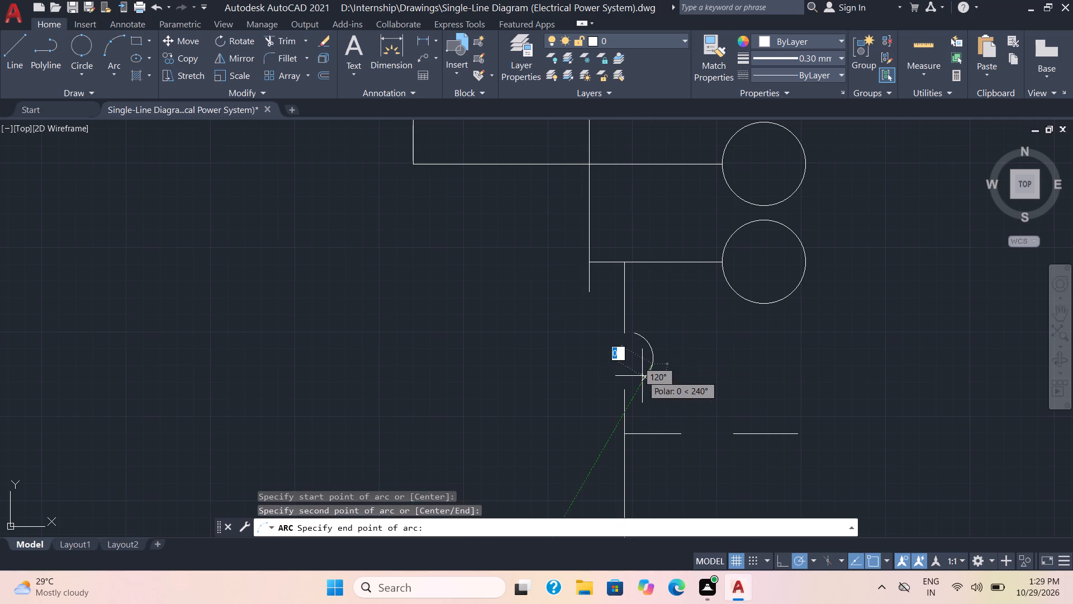
scroll(634, 386, up, 2)
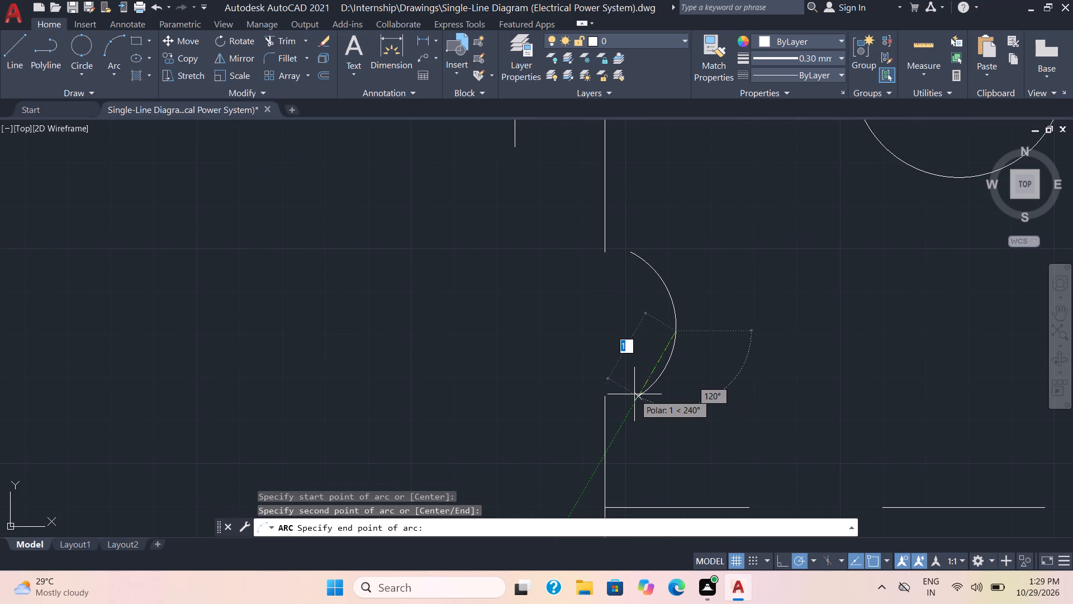
click(634, 394)
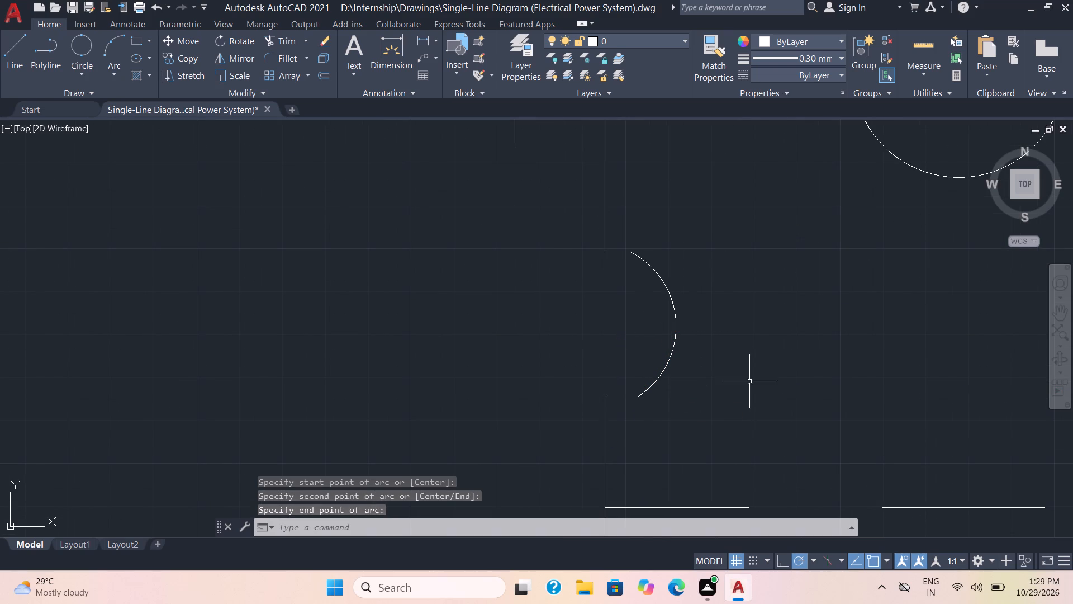
Copy the new breaker arc into the gap between the two short horizontal lines.
scroll(706, 399, down, 2)
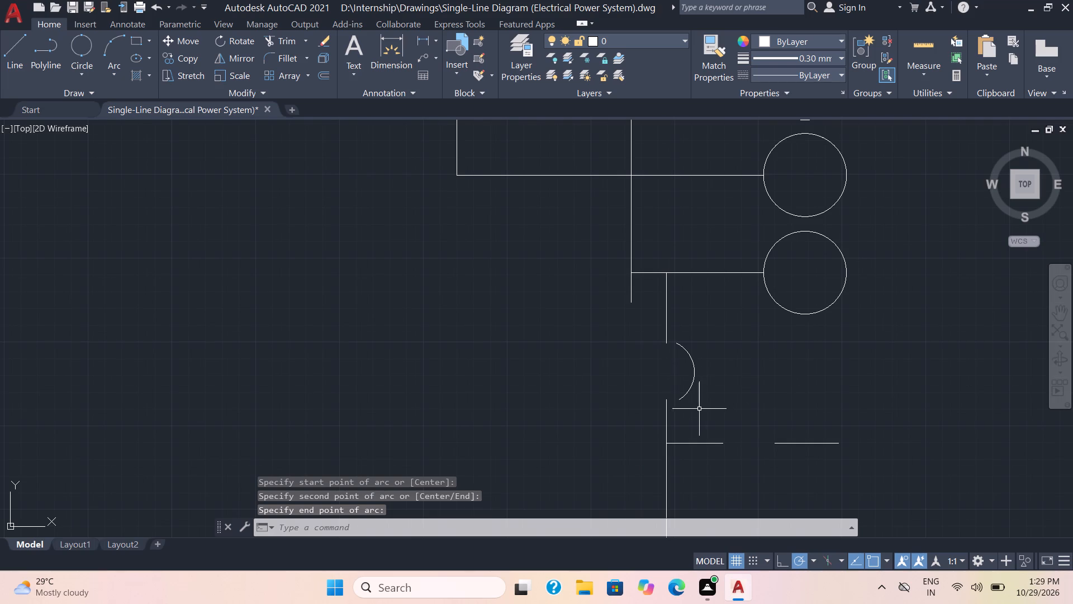
click(699, 409)
click(687, 362)
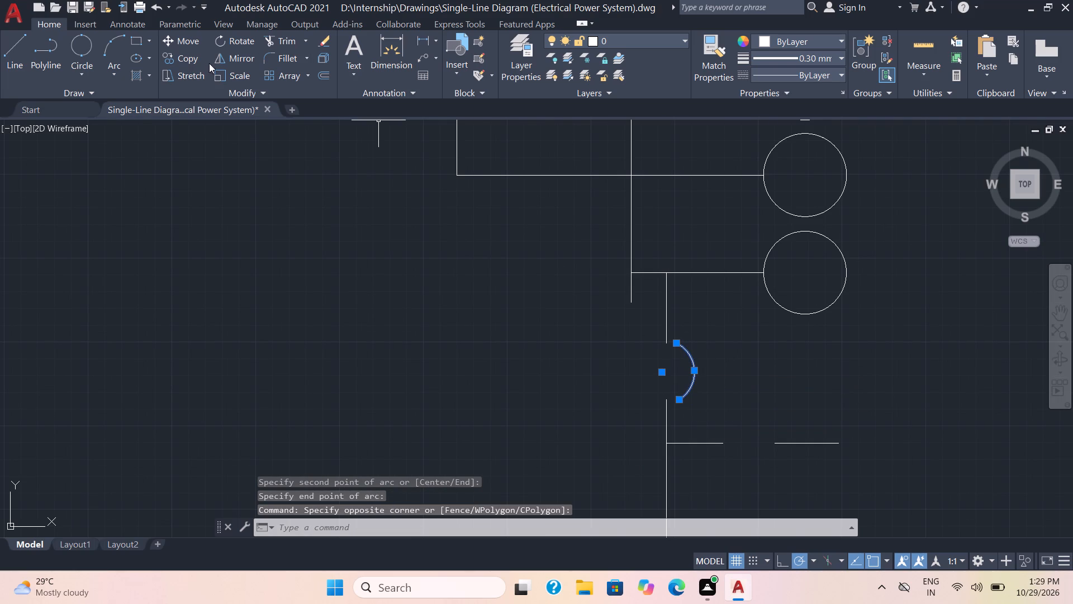
click(177, 63)
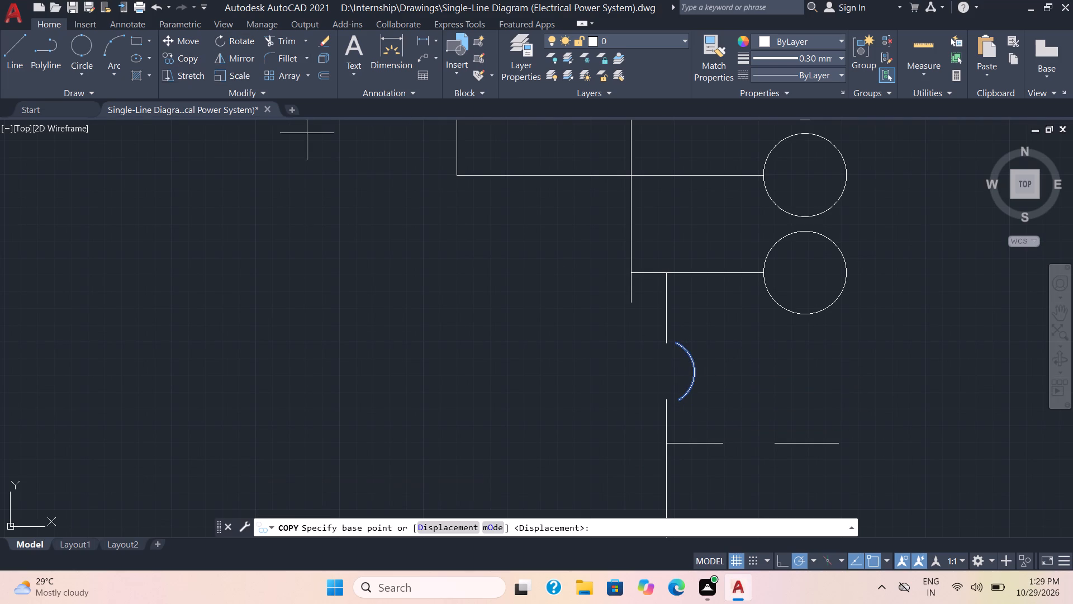
click(696, 369)
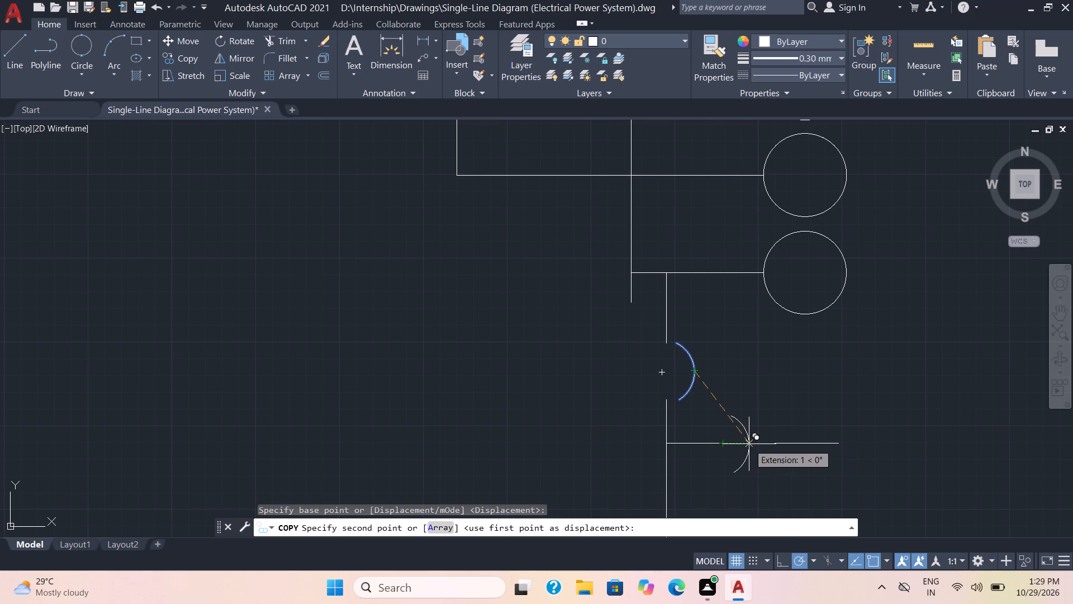
click(749, 444)
key(space)
Rotate the copied arc 90° about its midpoint so it bulges upward.
click(756, 456)
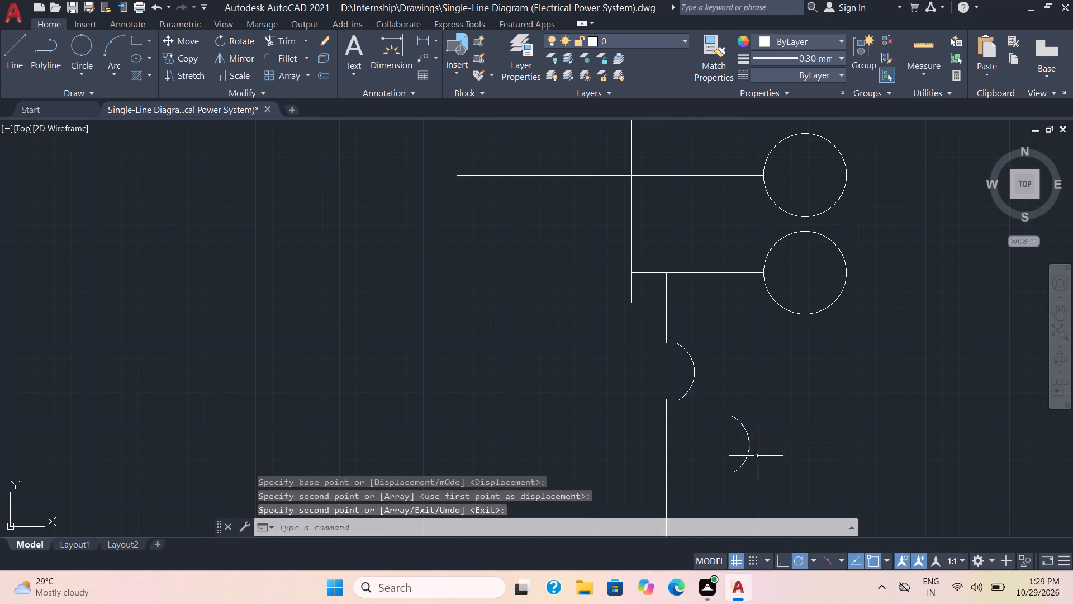
click(747, 429)
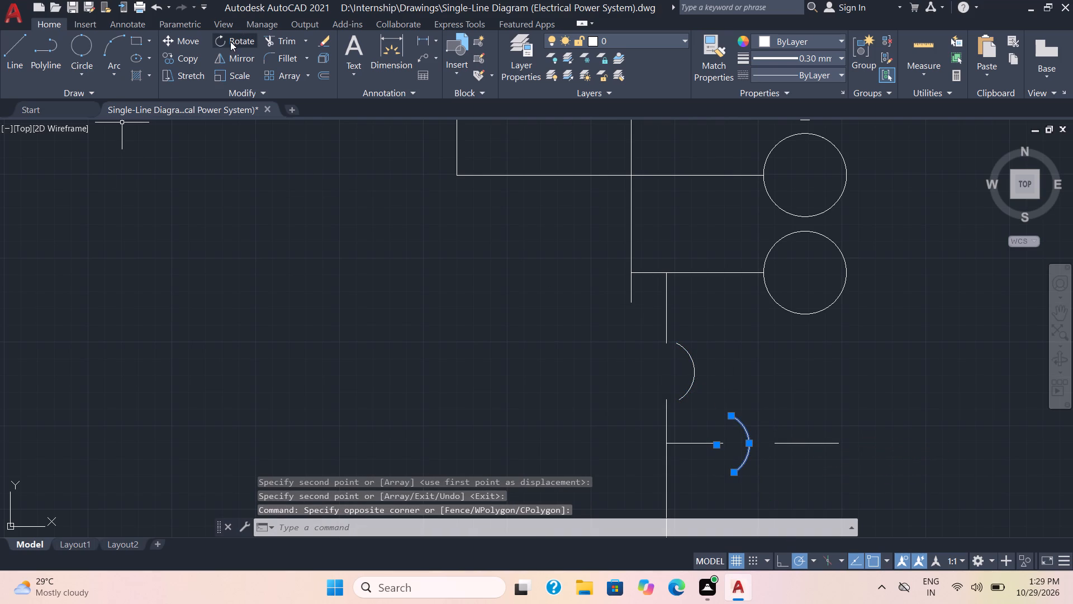
click(235, 37)
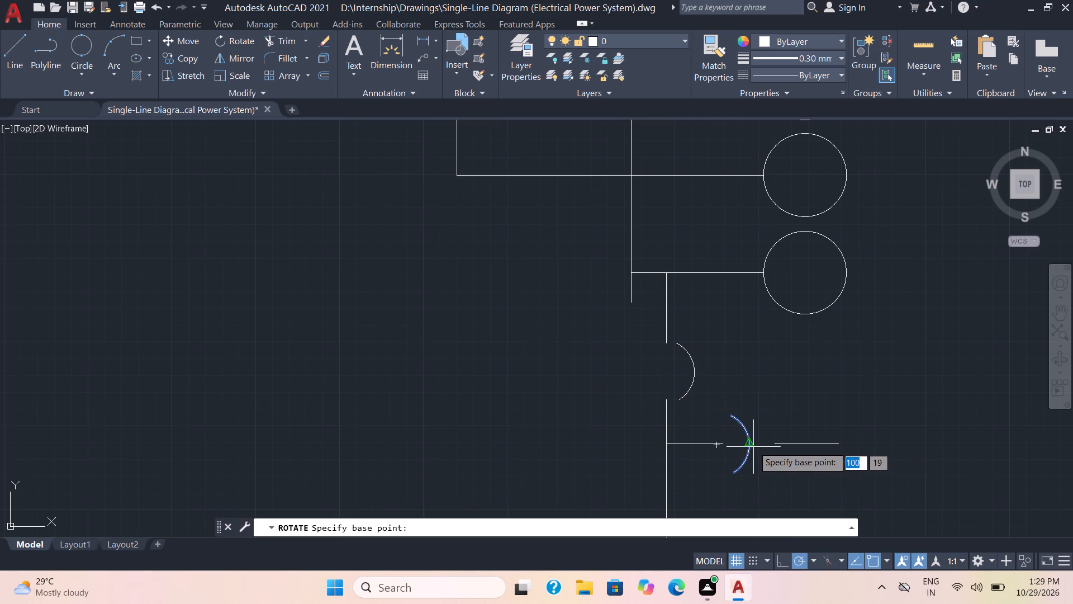
click(751, 445)
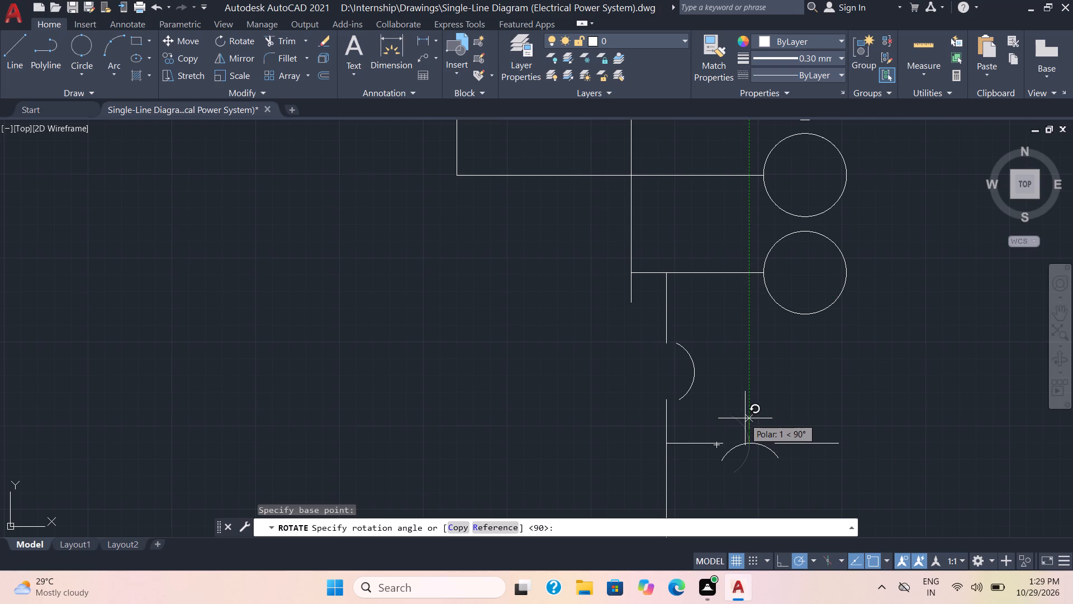
click(750, 412)
Move the rotated breaker arc up about 1 unit so its ends meet the gap between the two short horizontal lines.
click(763, 477)
click(752, 441)
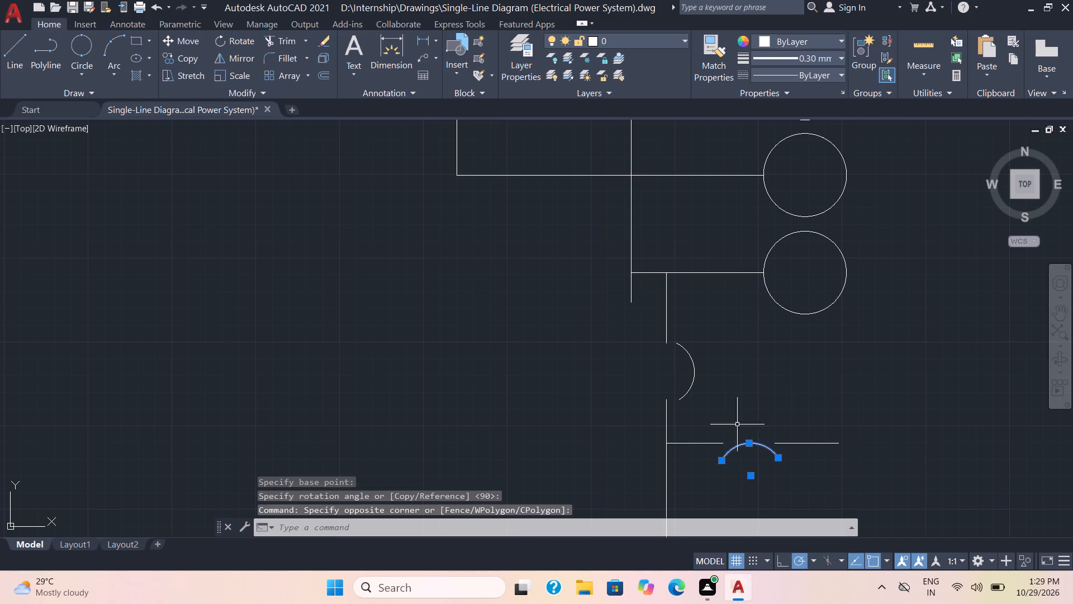
click(186, 39)
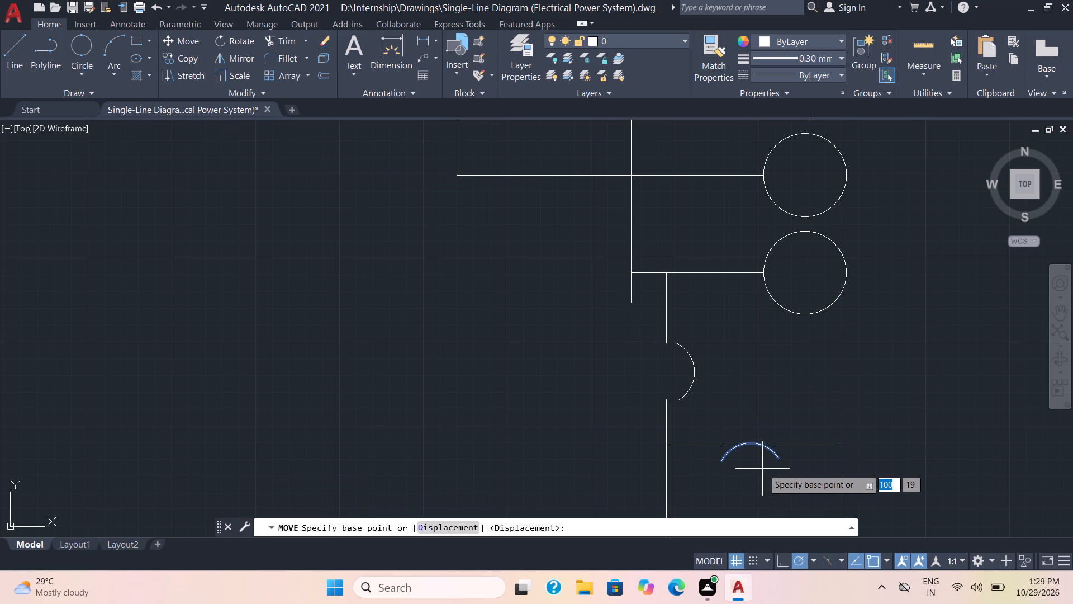
click(752, 443)
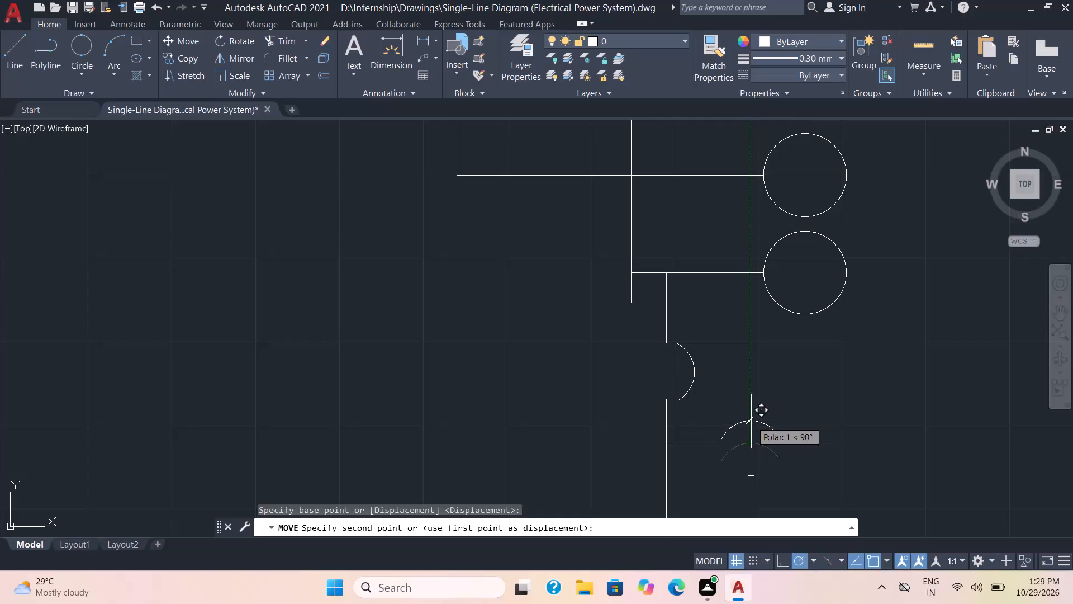
click(751, 421)
Copy the horizontal breaker branch, both lines and arc, three times down the vertical line at about 1 unit spacing.
click(838, 461)
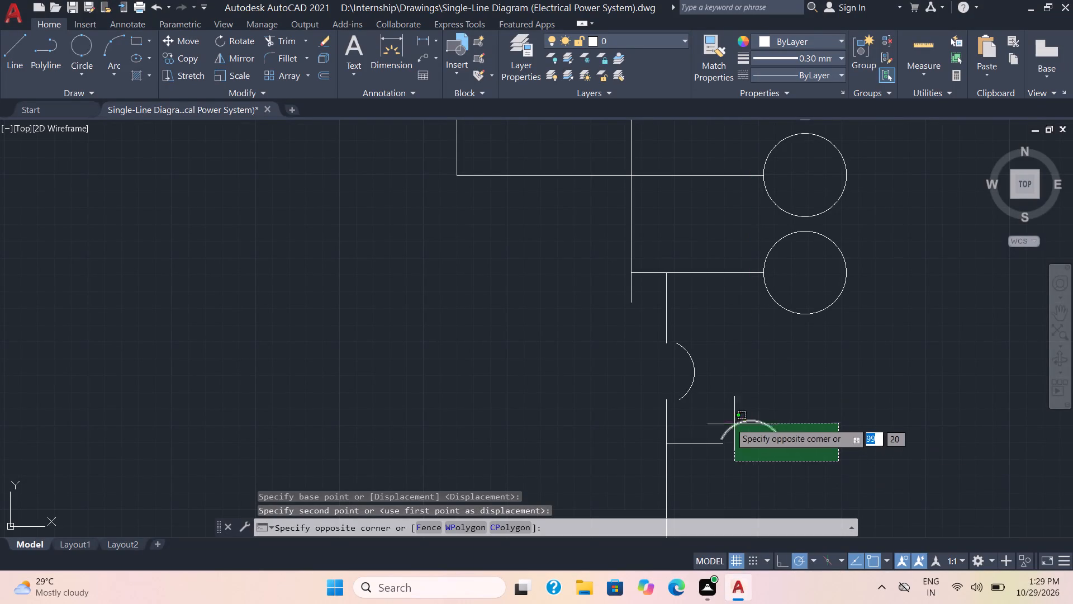
click(697, 415)
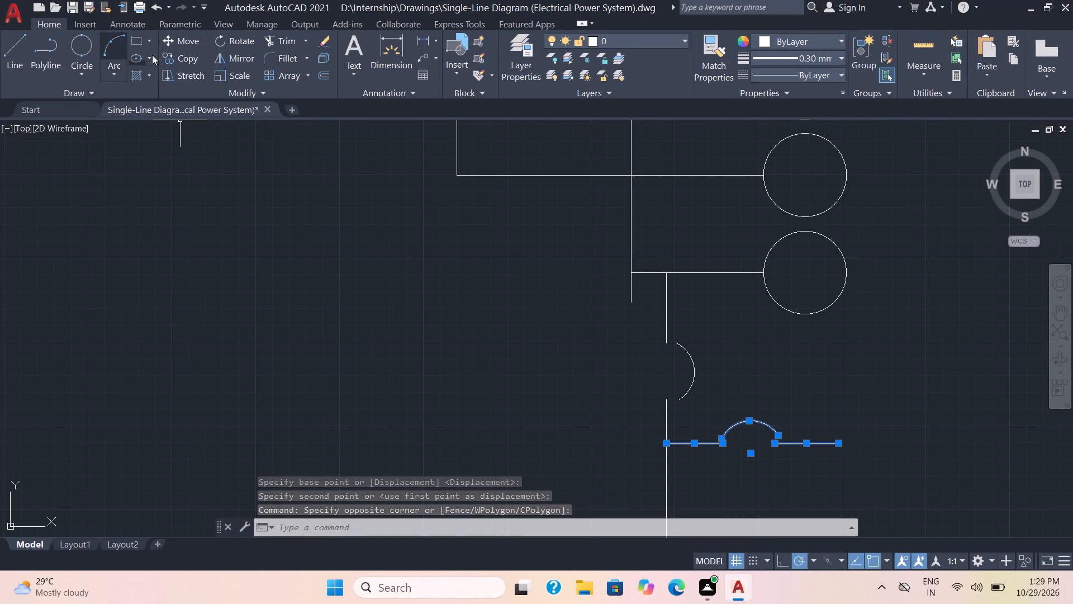
click(183, 62)
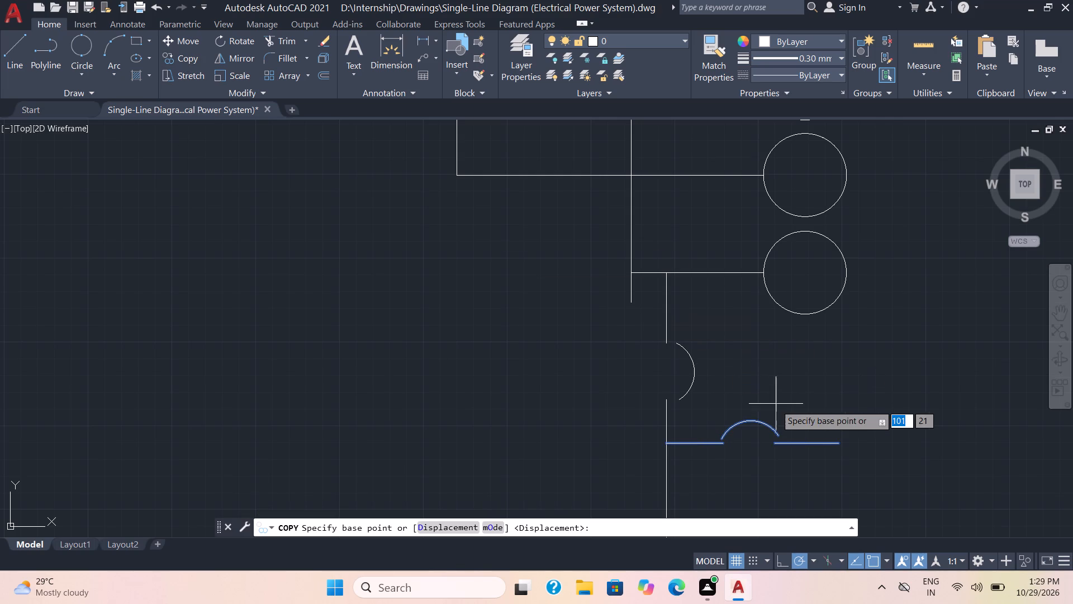
middle_drag(790, 418, 733, 286)
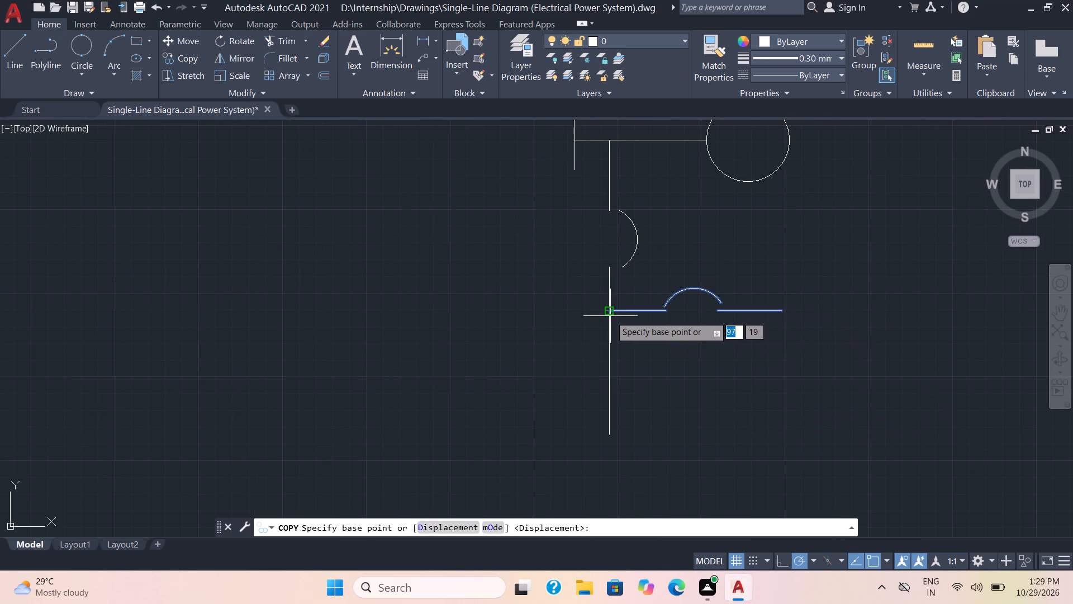
click(611, 306)
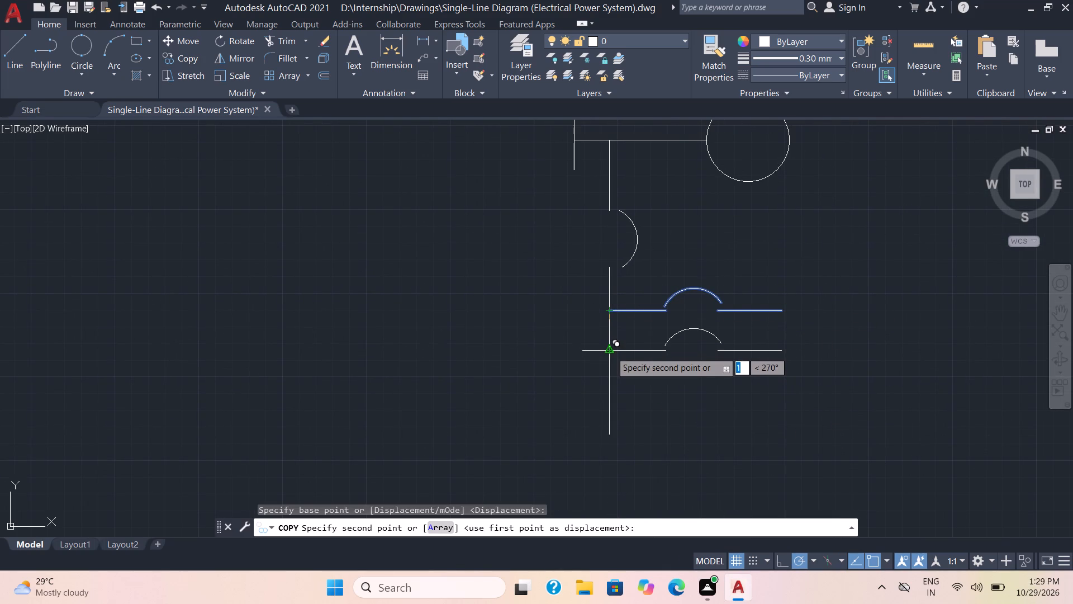
click(611, 352)
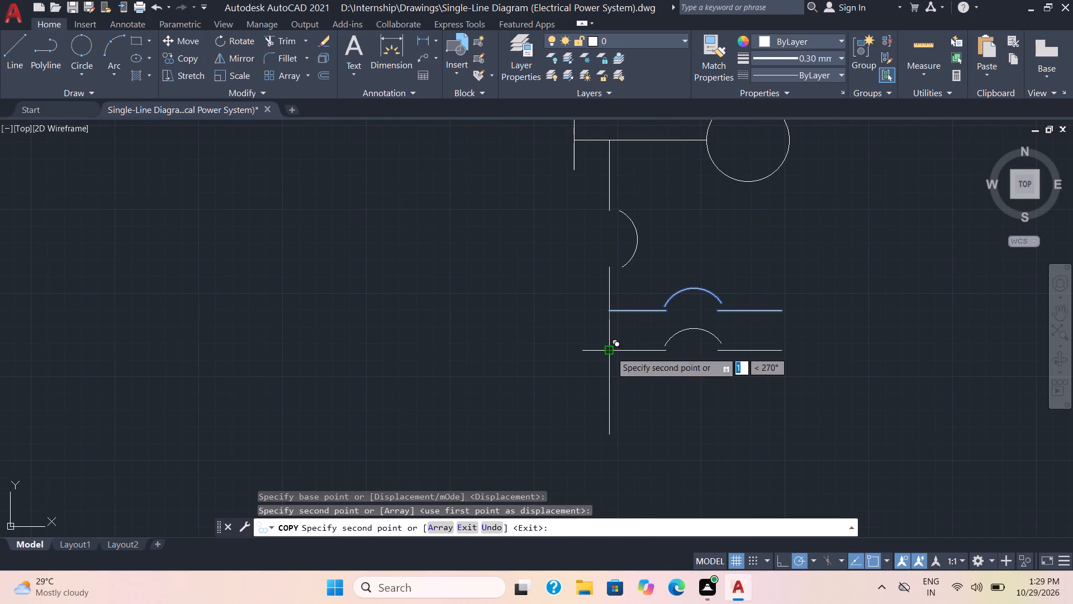
click(609, 387)
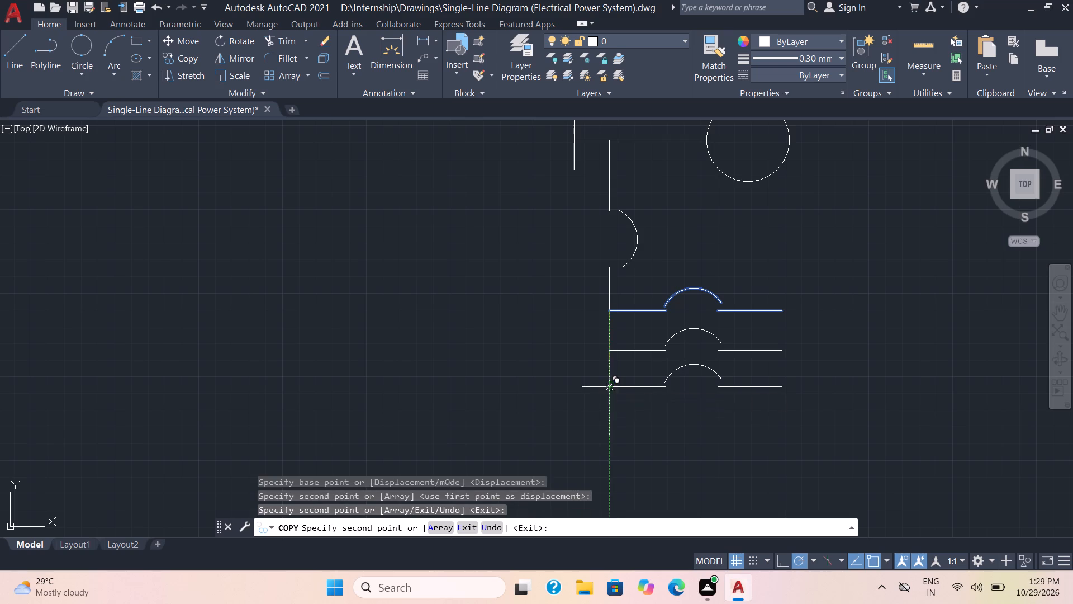
click(610, 423)
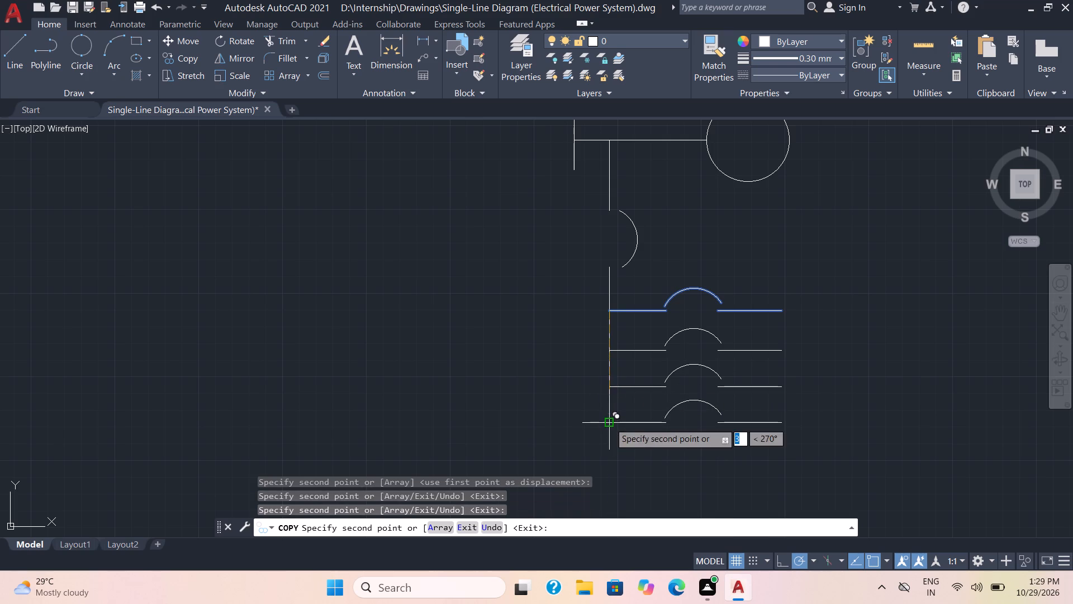
key(Escape)
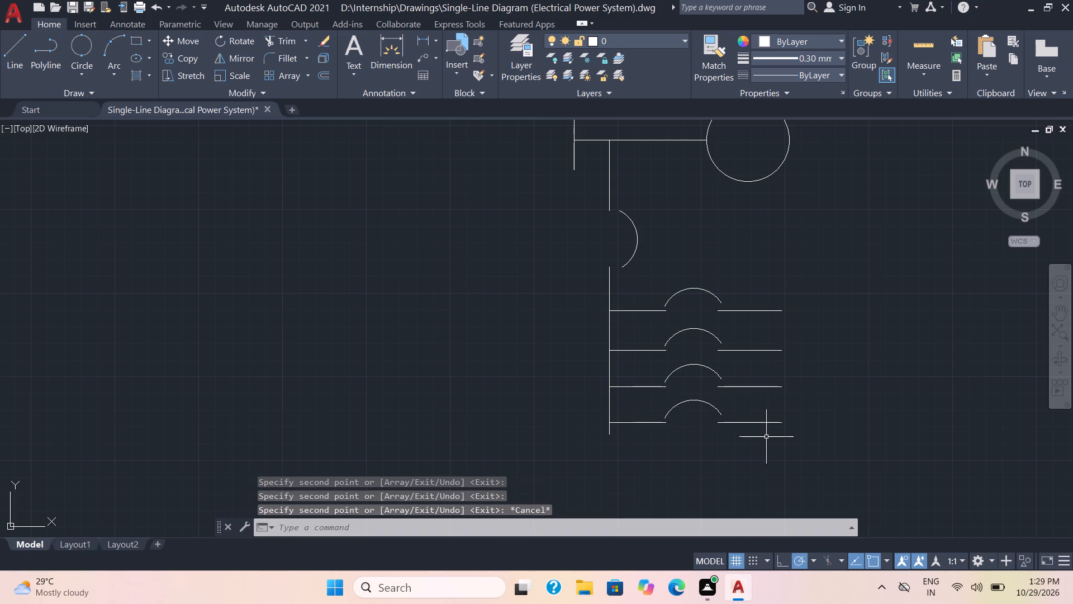
Save the drawing.
scroll(760, 445, down, 2)
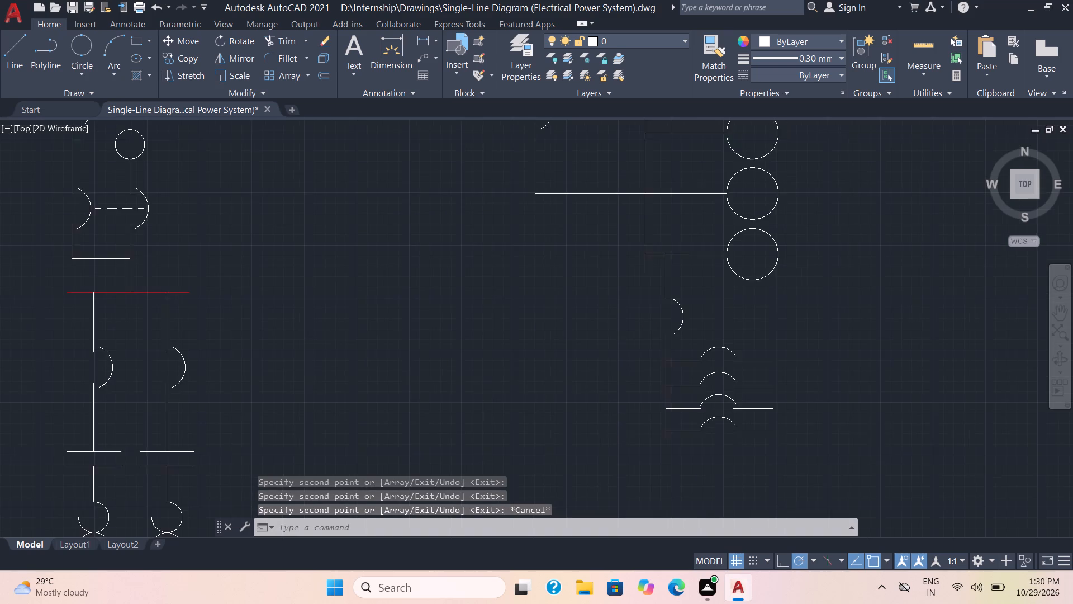
scroll(775, 451, down, 2)
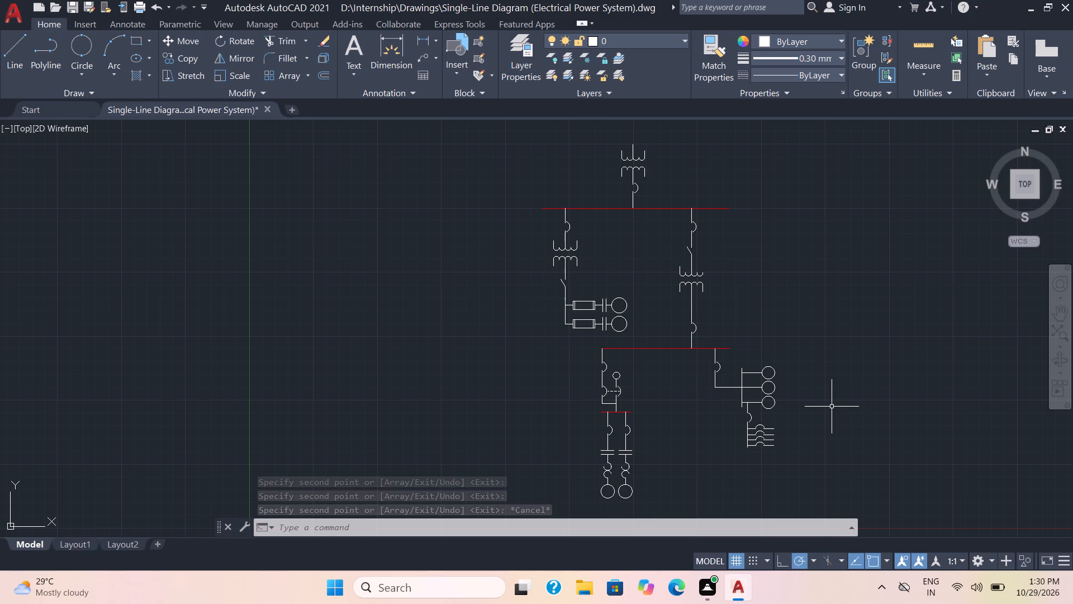
key(ctrl+s)
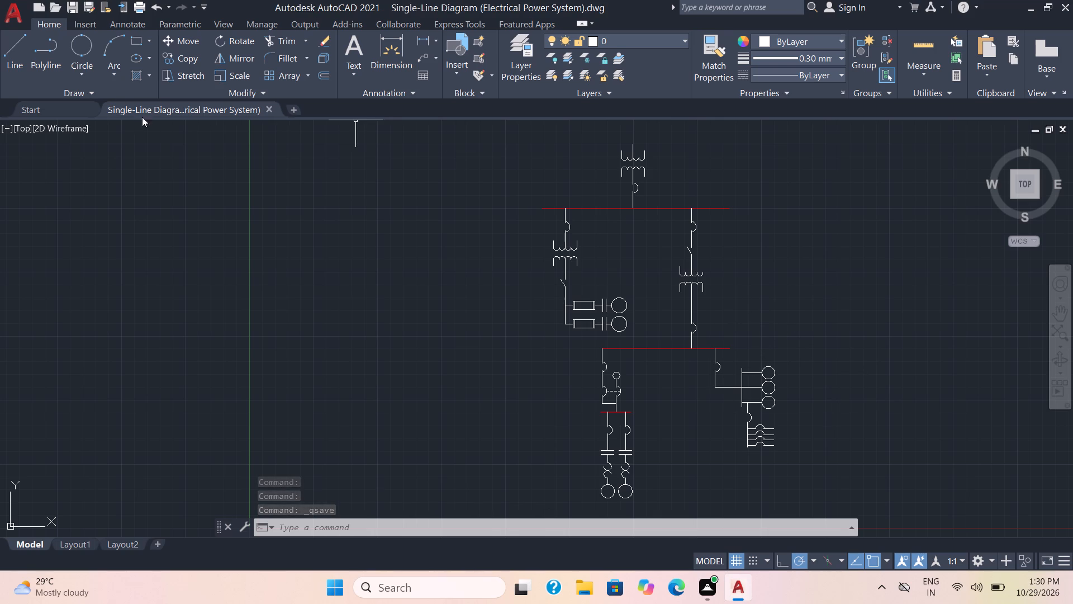
Copy the circle ending the lower fuse branch to three spots in a vertical row in the empty space east of the diagram.
click(625, 329)
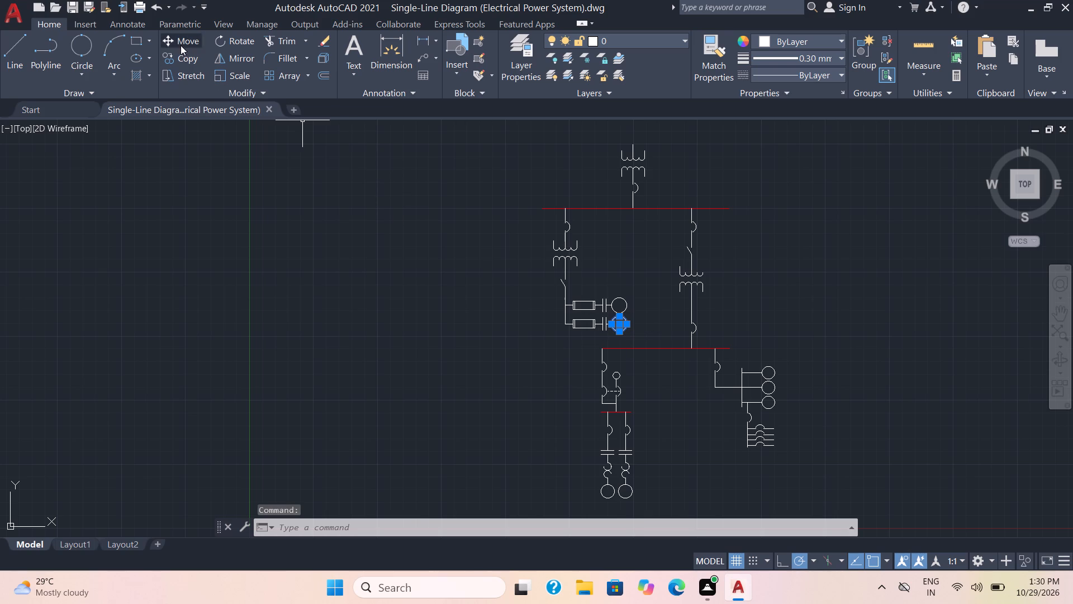
click(177, 55)
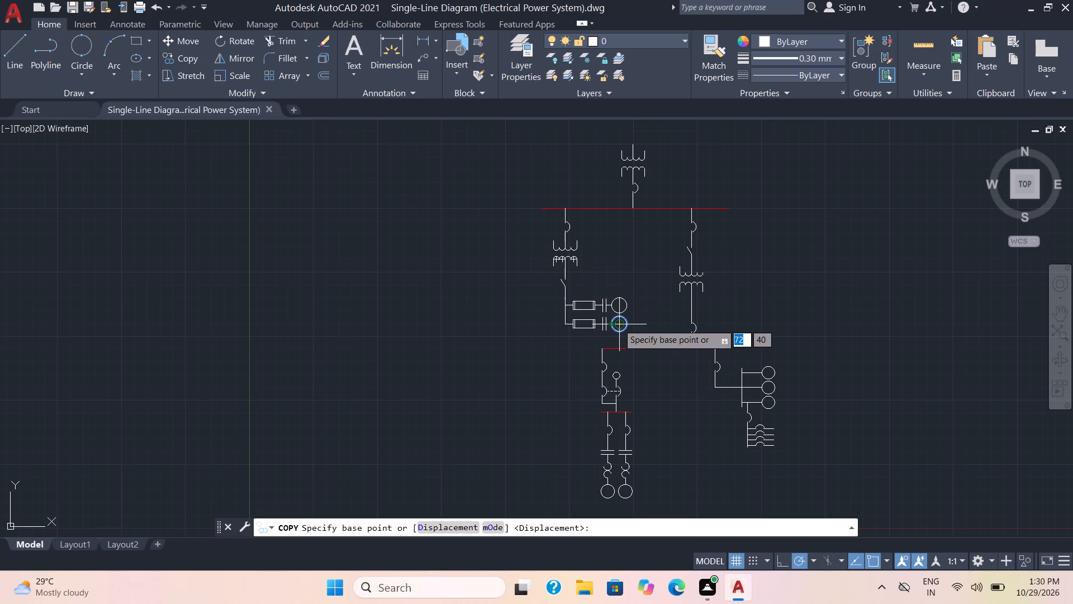
click(618, 324)
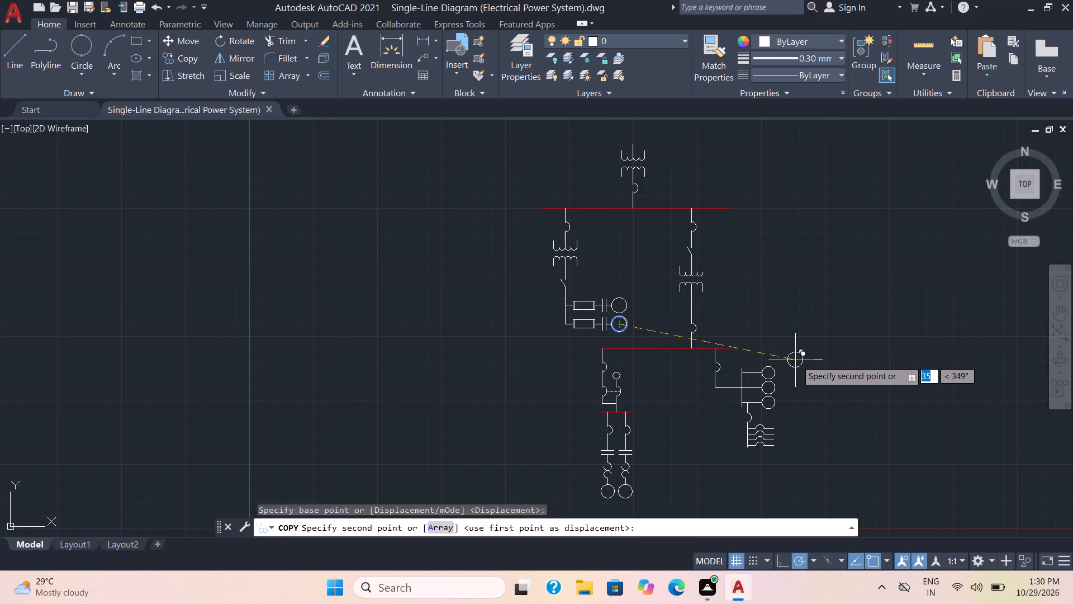
click(800, 354)
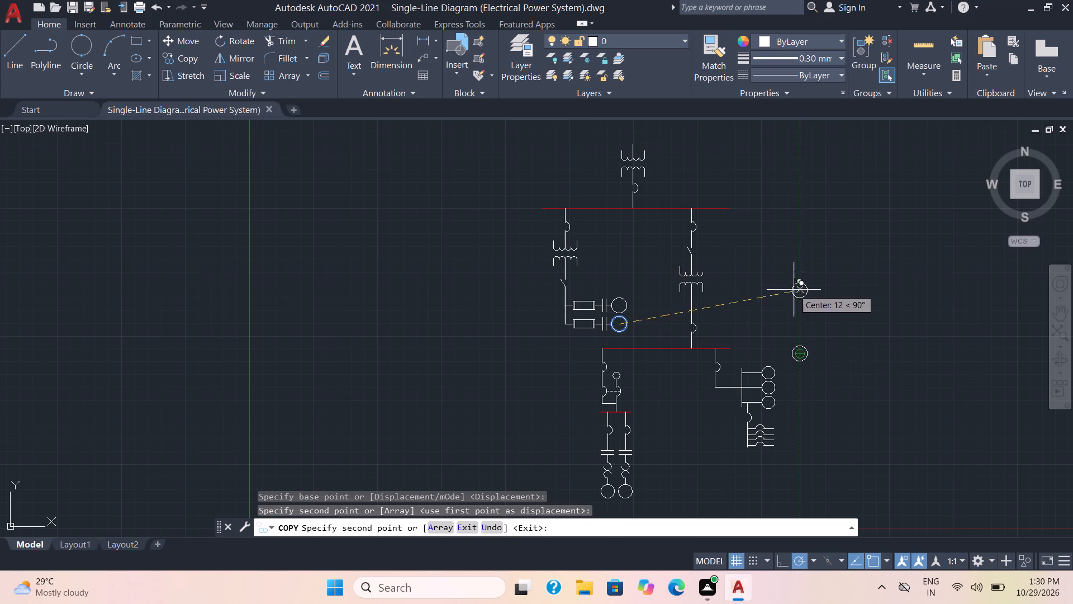
click(792, 246)
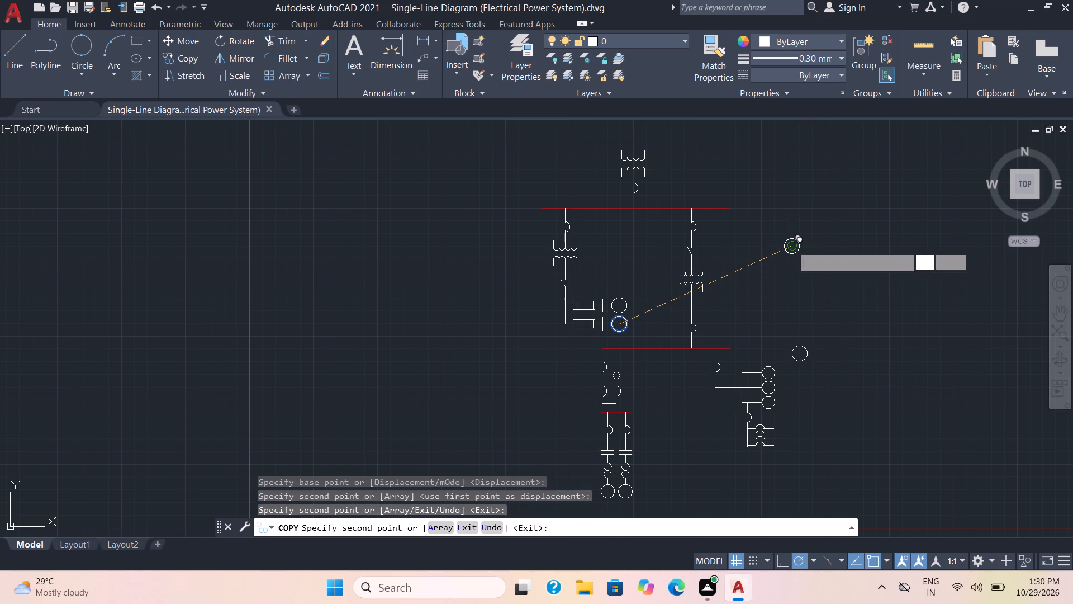
click(790, 155)
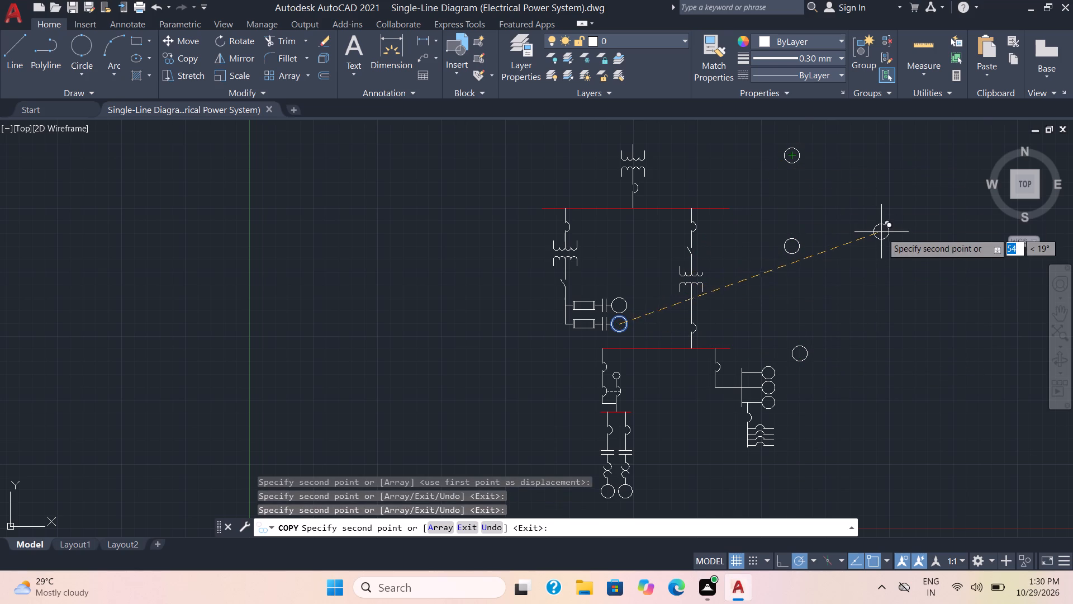
key(Escape)
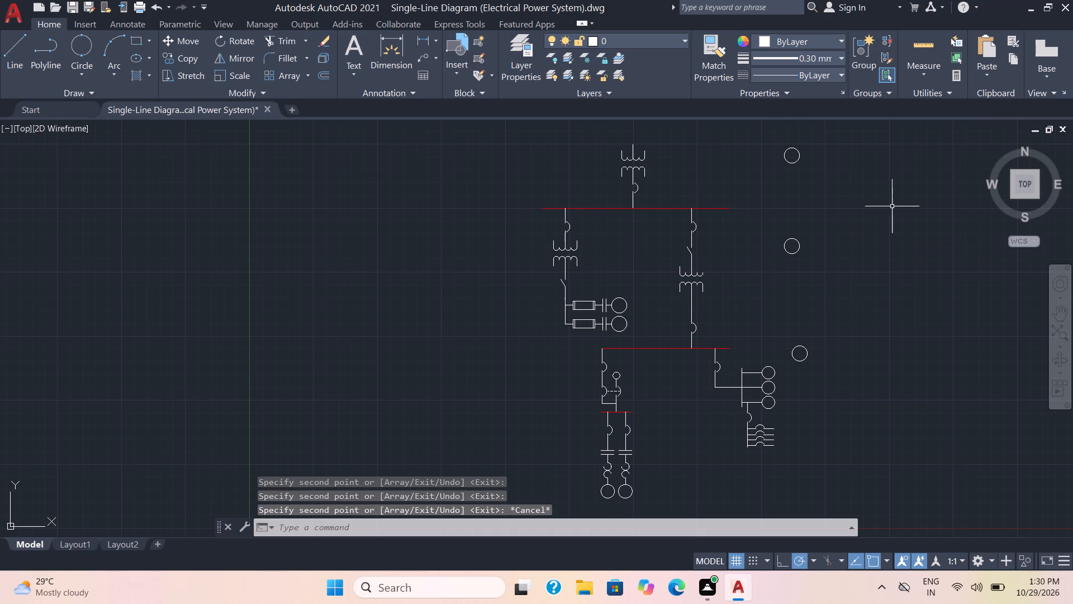
Fill the topmost copied circle with a solid hatch in purple 169,83,160.
click(136, 75)
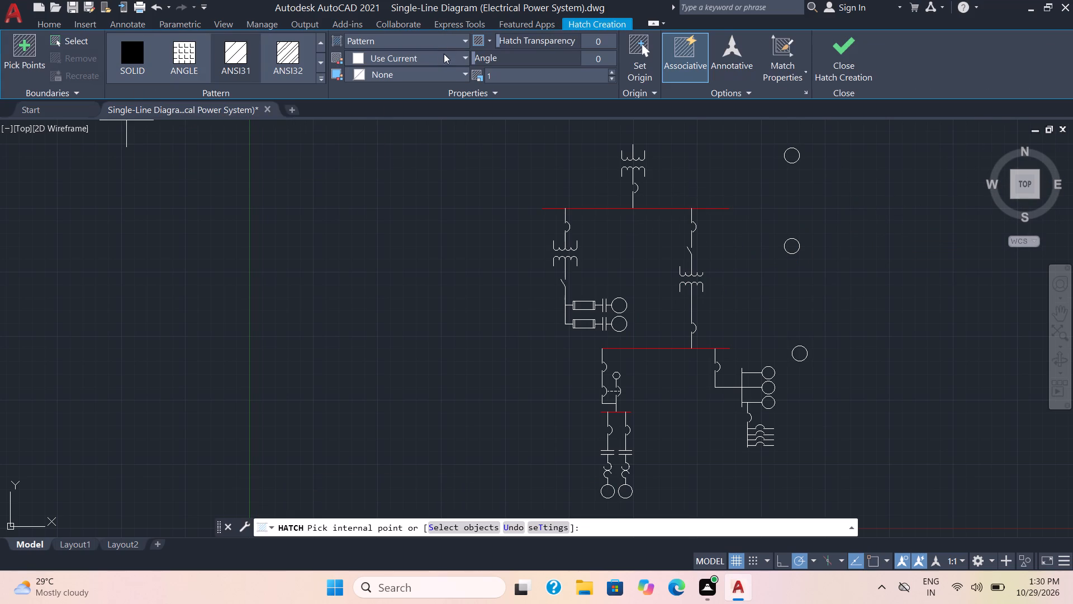
click(449, 43)
click(397, 51)
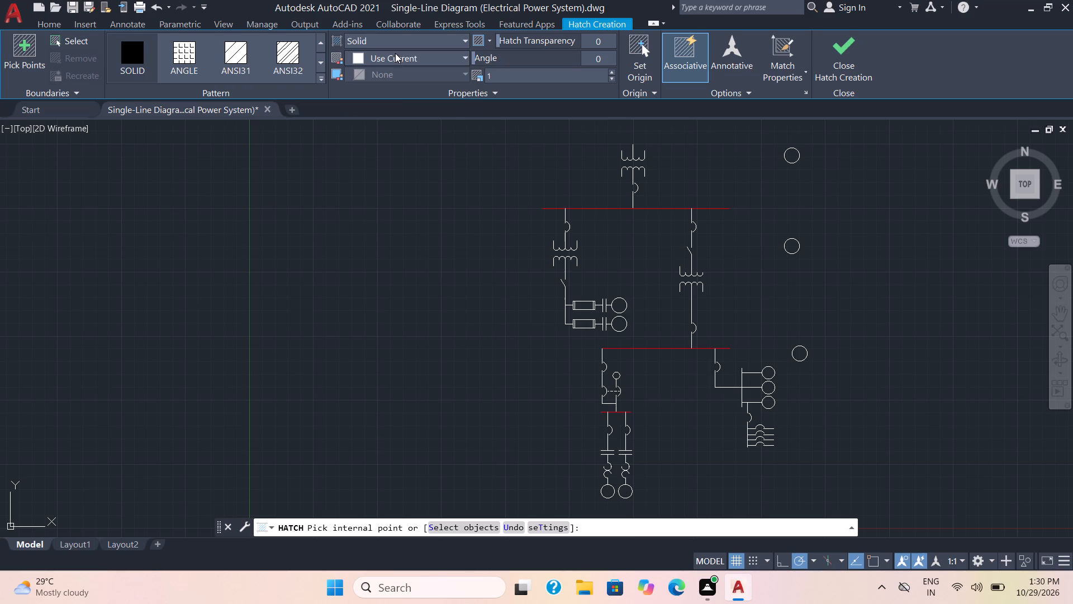
click(426, 60)
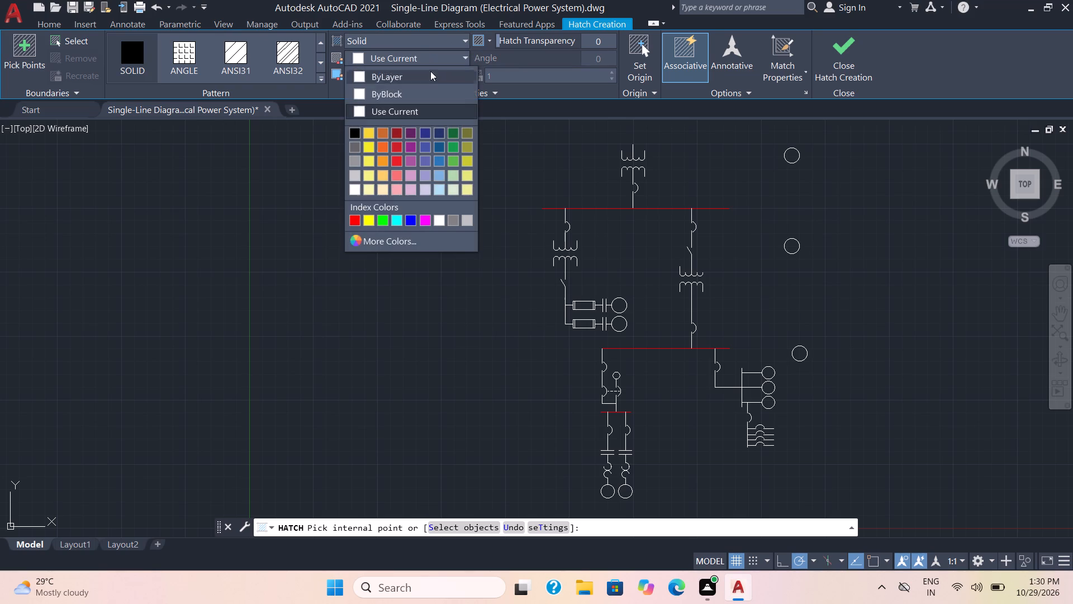
click(411, 161)
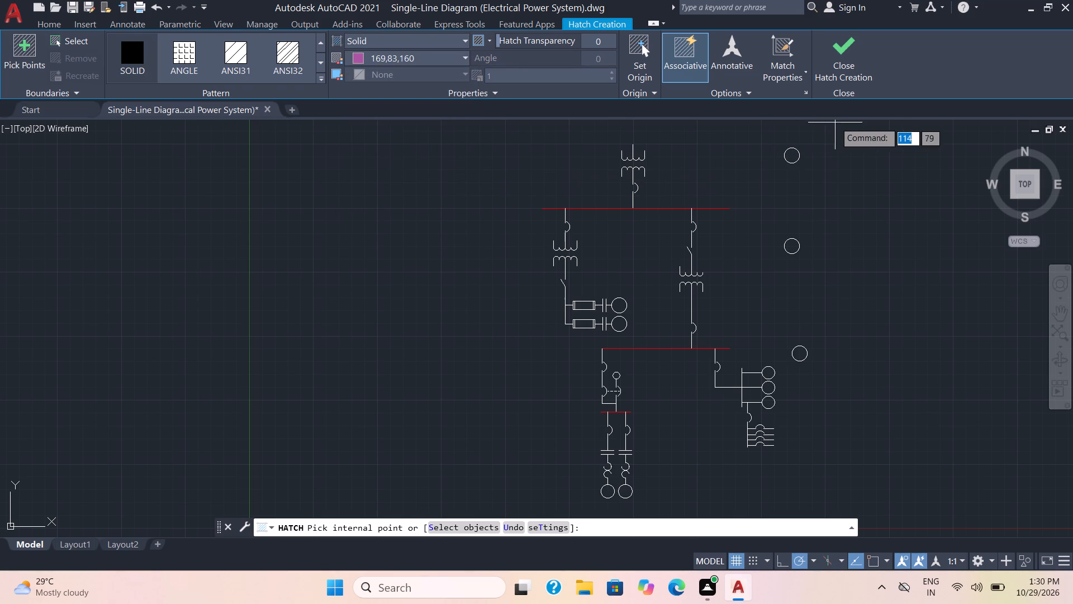
click(794, 154)
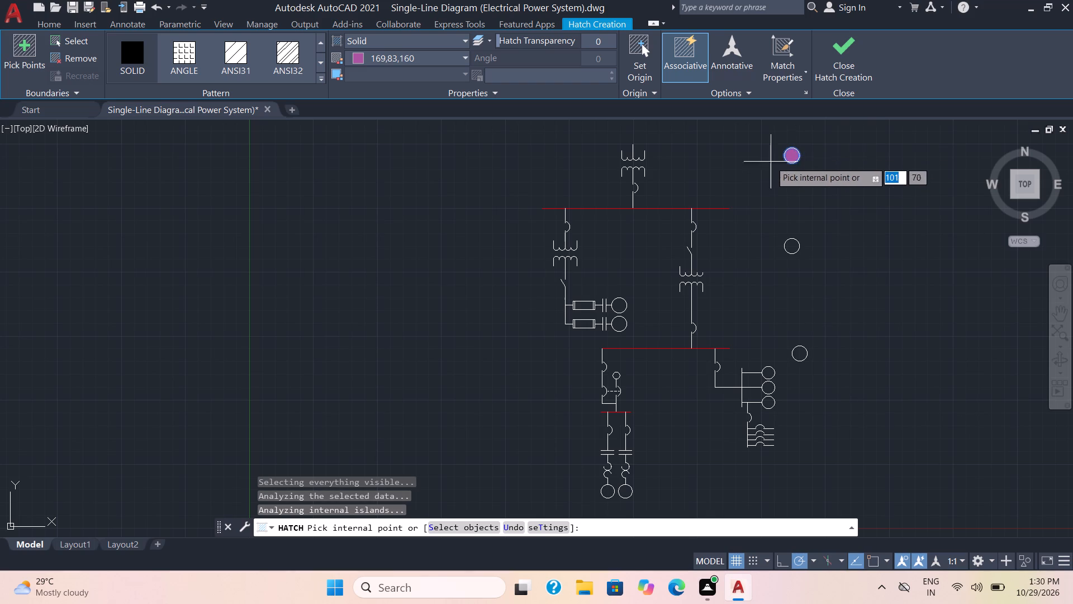
click(836, 63)
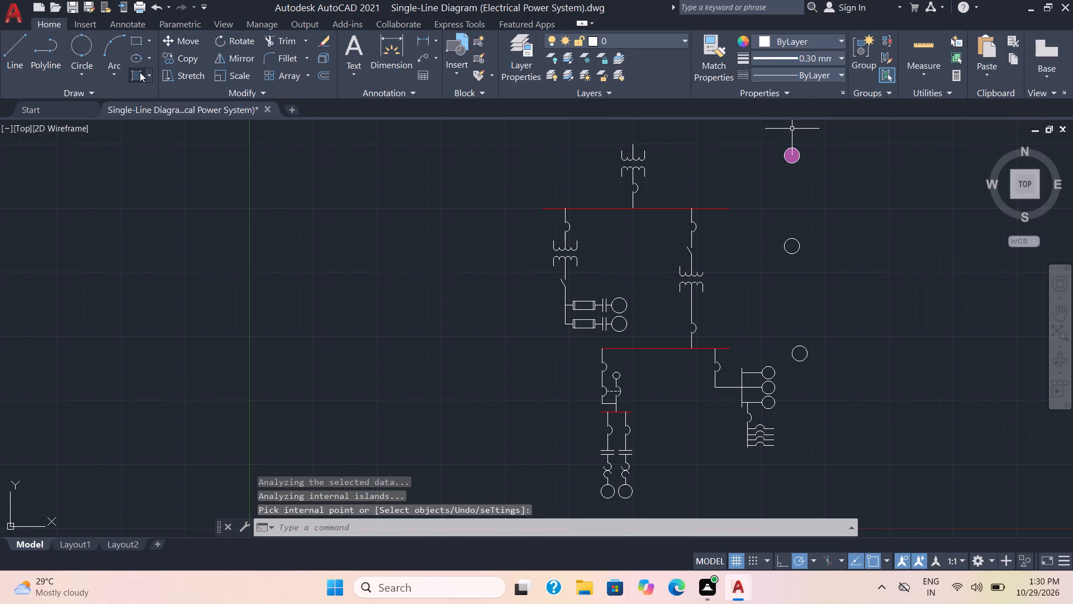
Fill the middle copied circle with a solid hatch in yellow 248,215,49.
click(140, 72)
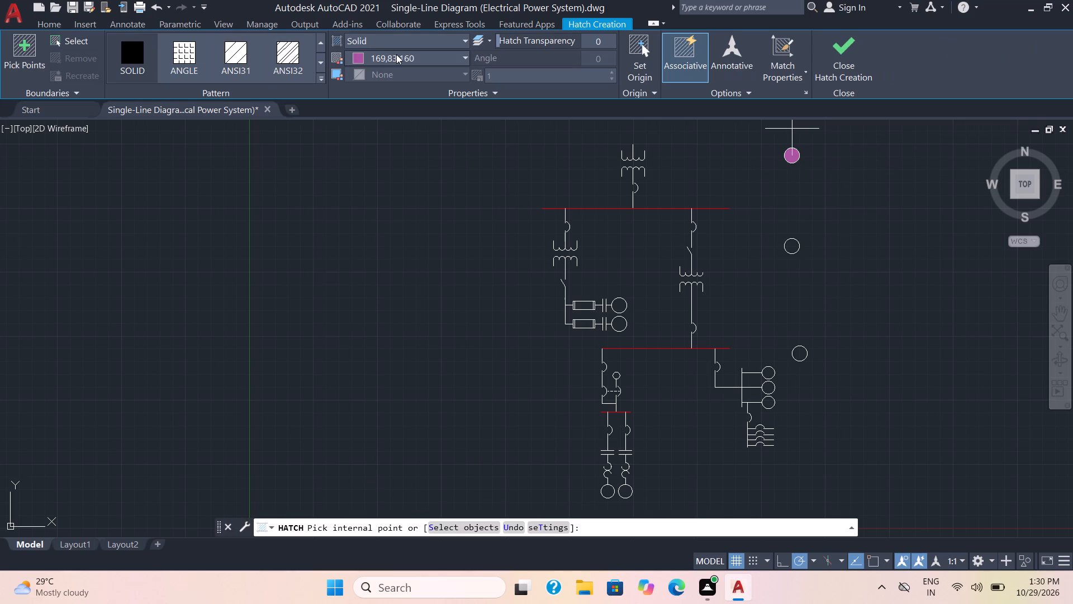
click(396, 54)
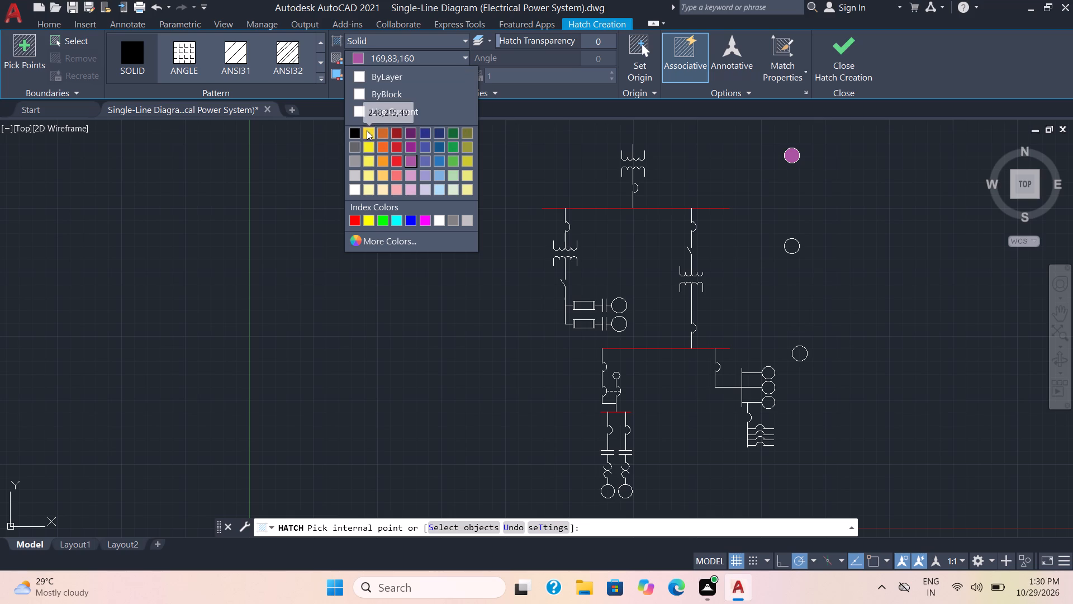
click(367, 135)
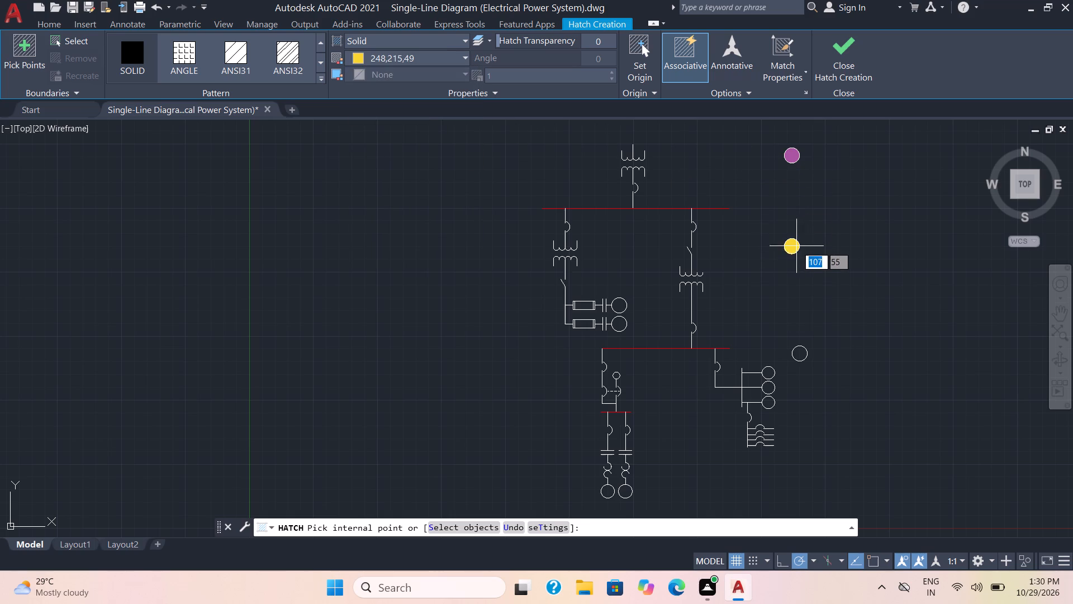
click(792, 248)
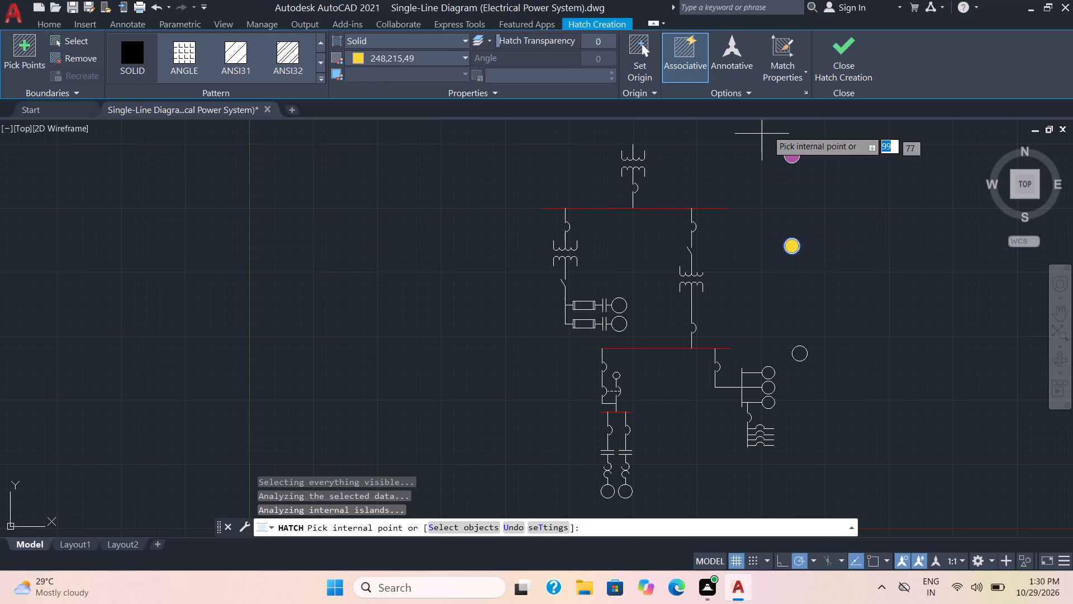
click(851, 52)
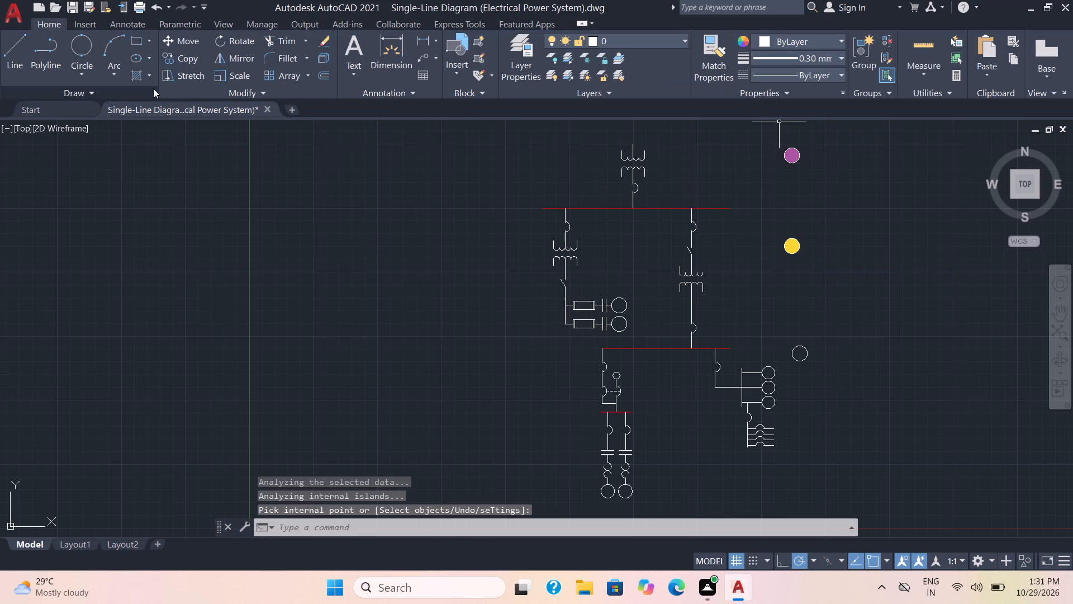
Fill the bottom copied circle east of the diagram with a solid hatch in green 19,155,72.
click(135, 74)
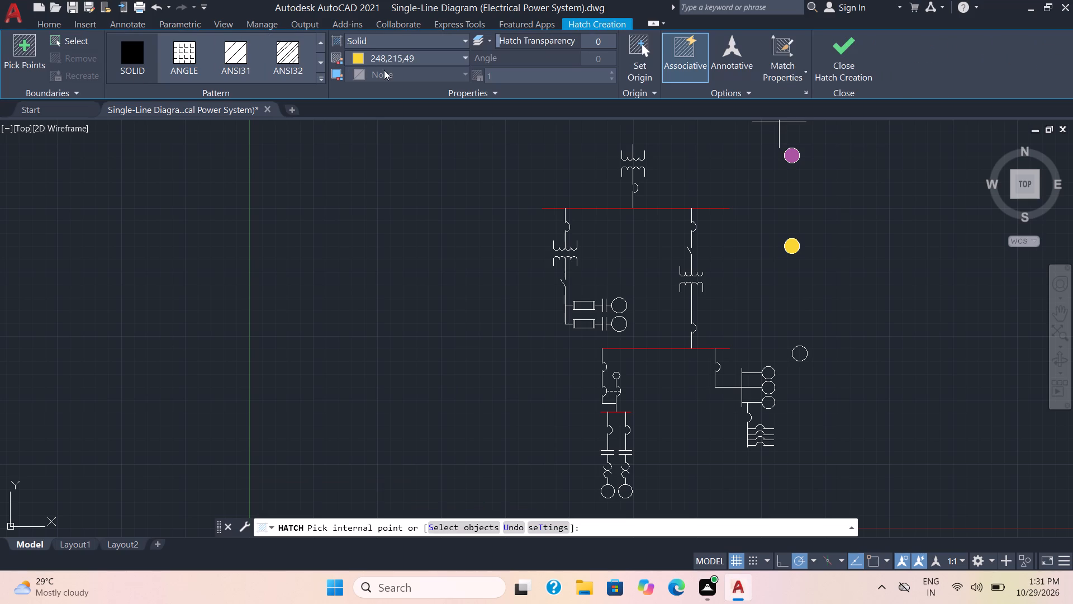
click(403, 59)
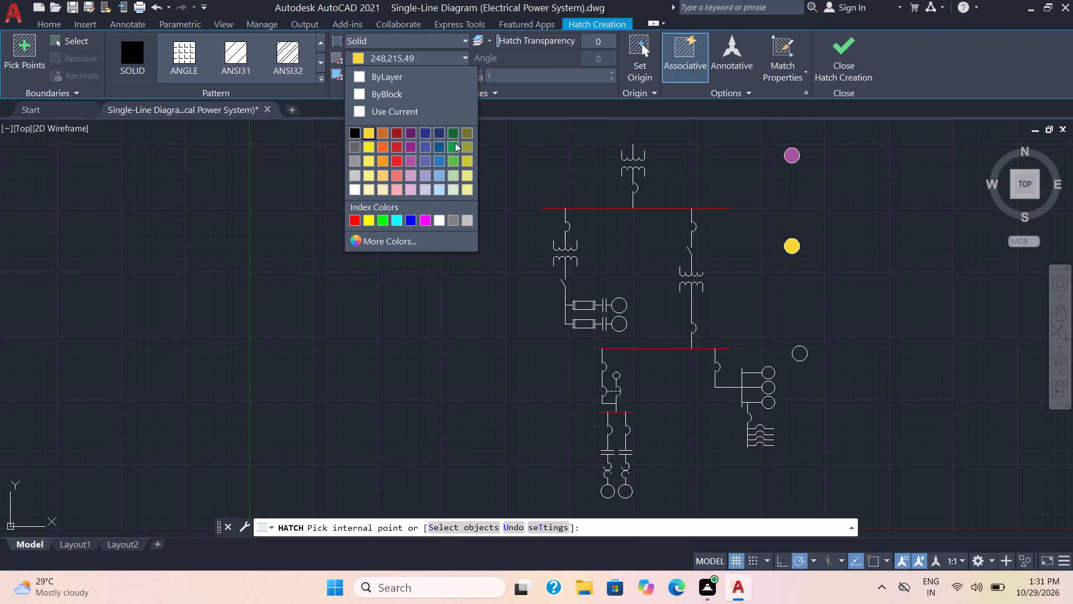
click(455, 148)
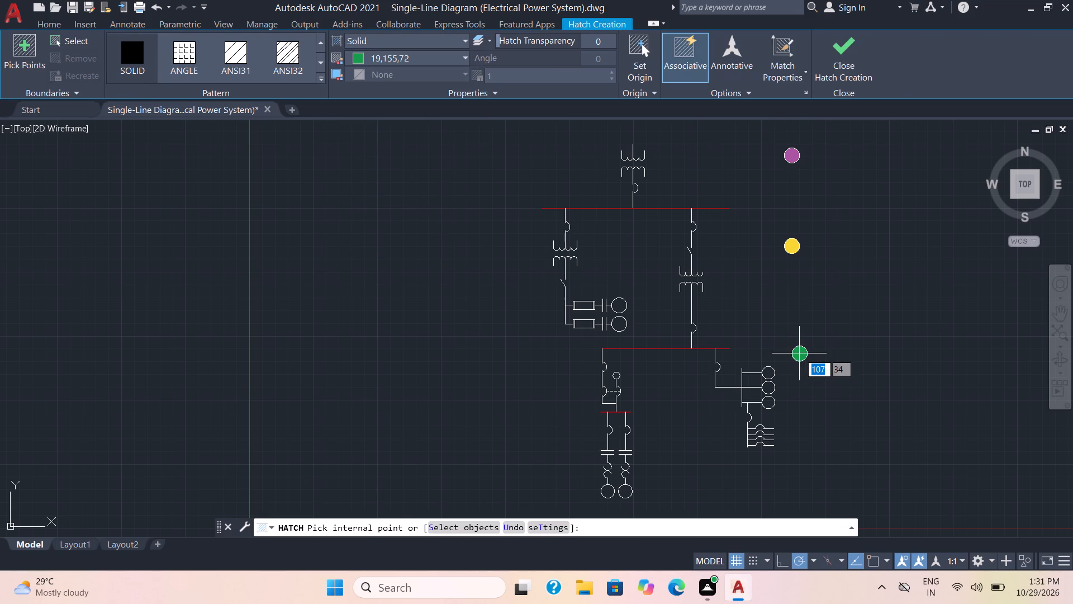
click(799, 353)
click(841, 55)
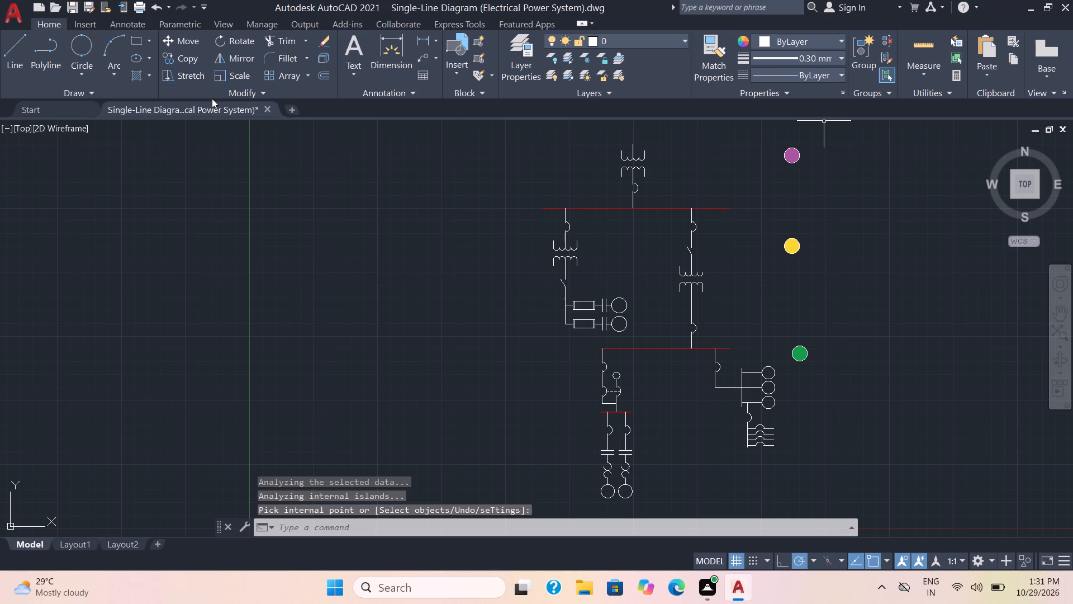
Fill the two circles ending the fuse branches and the two circles at the diagram's bottom with a solid cyan hatch.
click(136, 73)
click(396, 61)
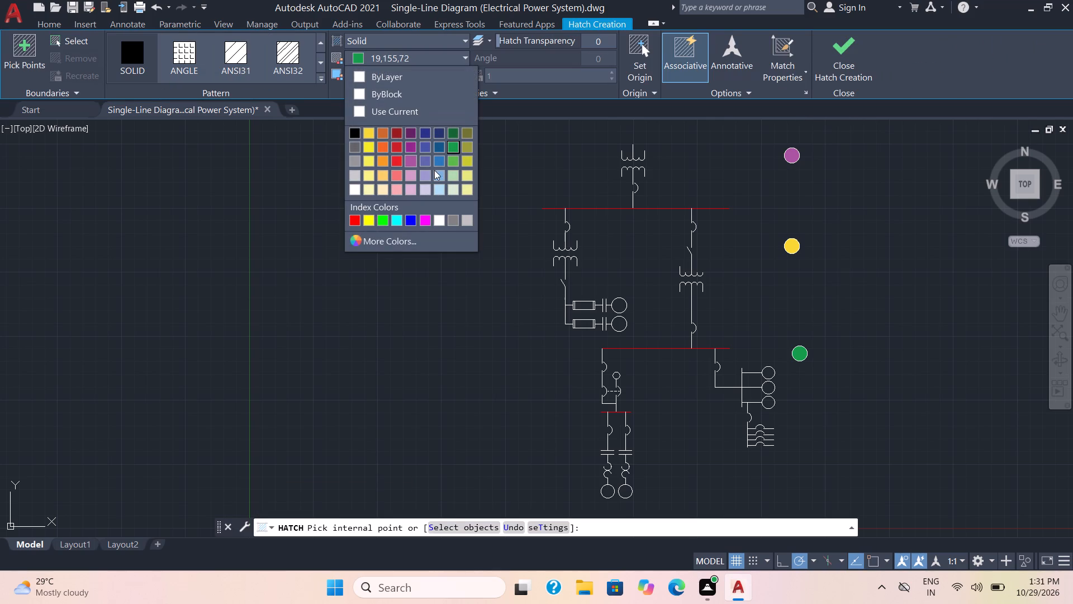
click(396, 222)
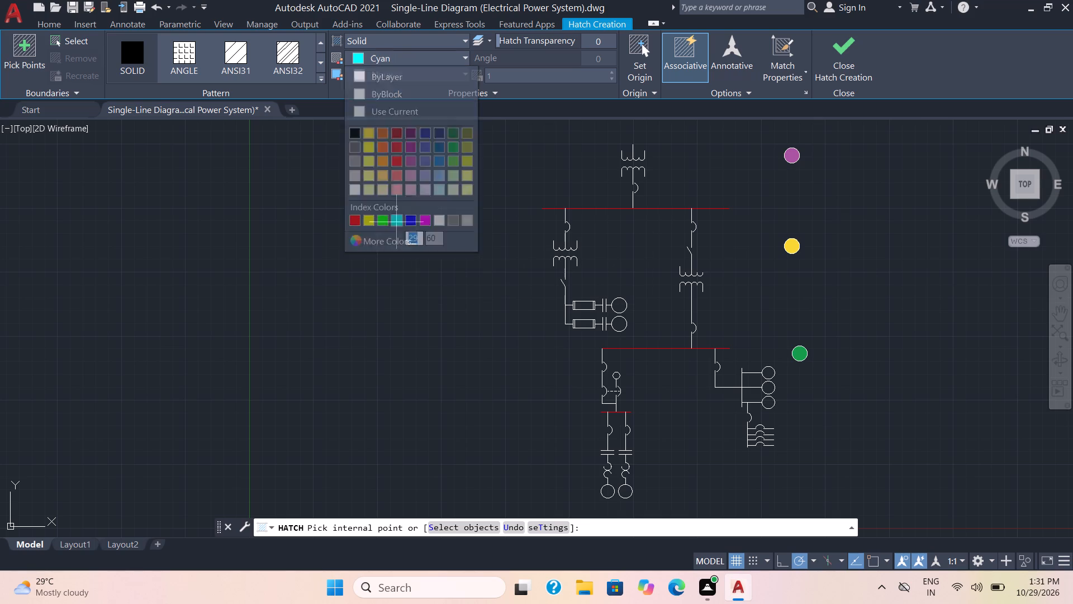
click(621, 309)
click(618, 328)
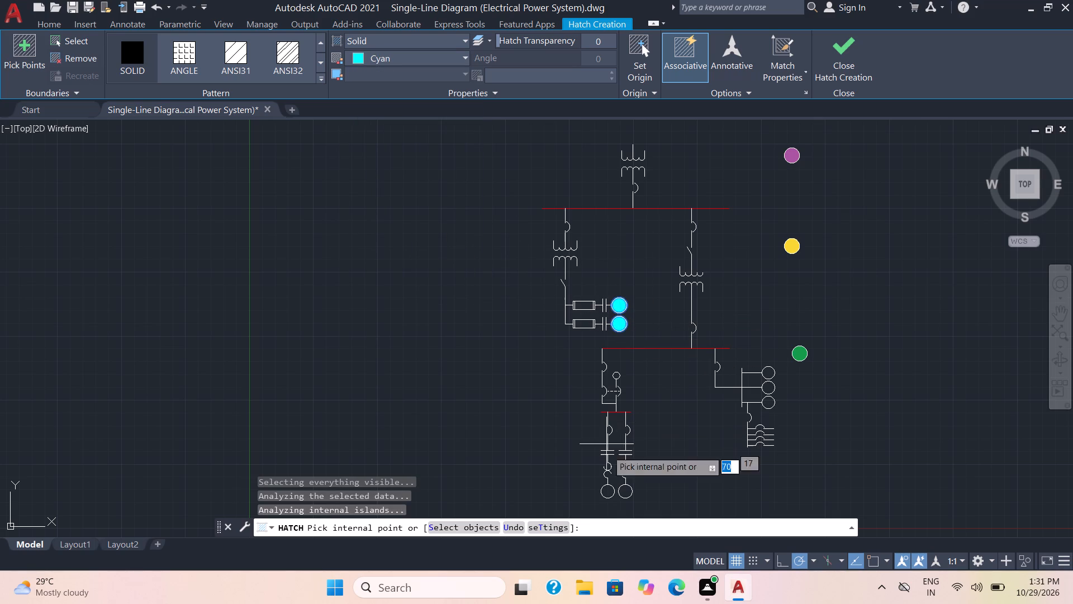
click(607, 493)
click(626, 494)
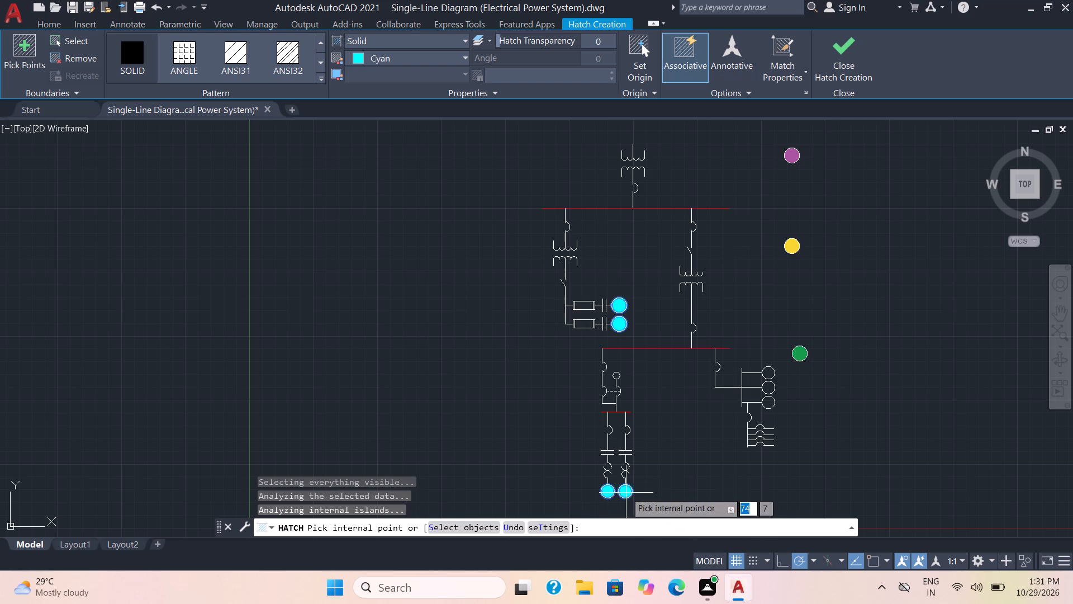
click(842, 46)
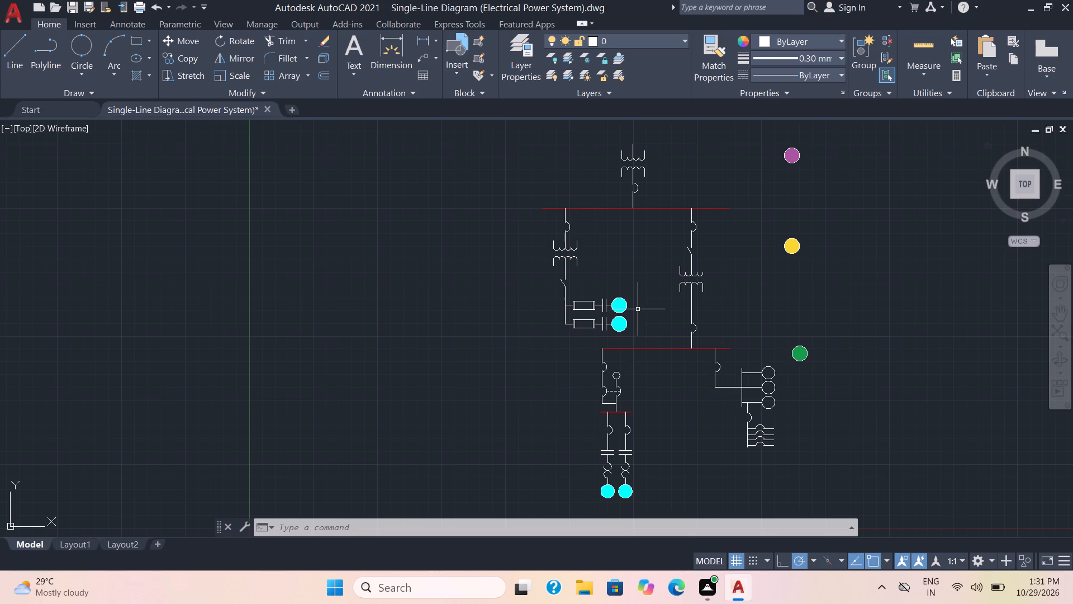
Draw a 3-sided polygon inscribed in a circle of about 1 unit radius, pointing up, just west of the top transformer's upper winding.
scroll(638, 309, up, 2)
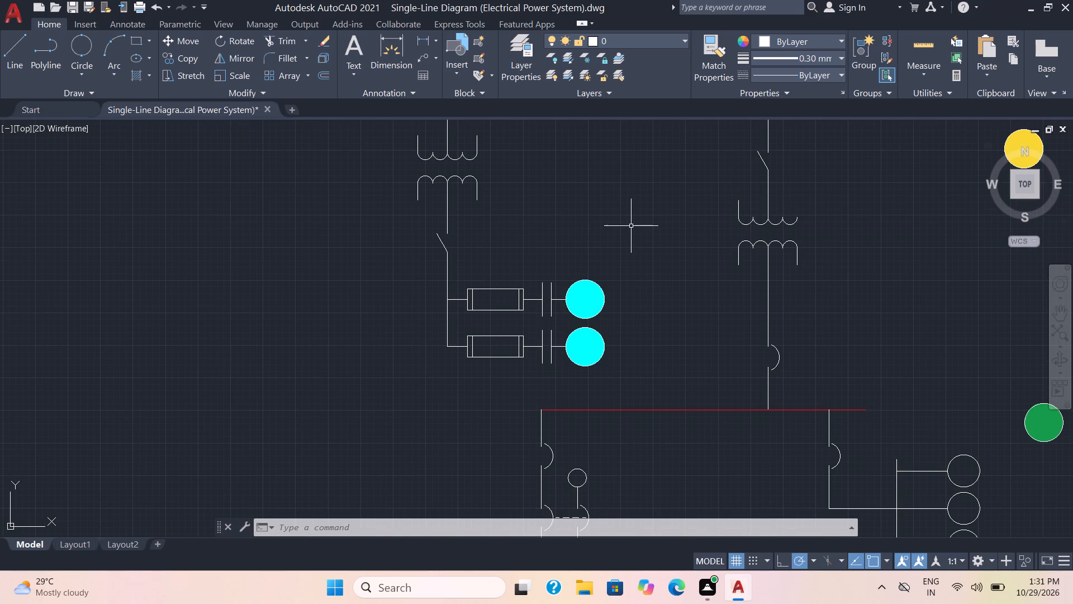
middle_drag(632, 225, 673, 398)
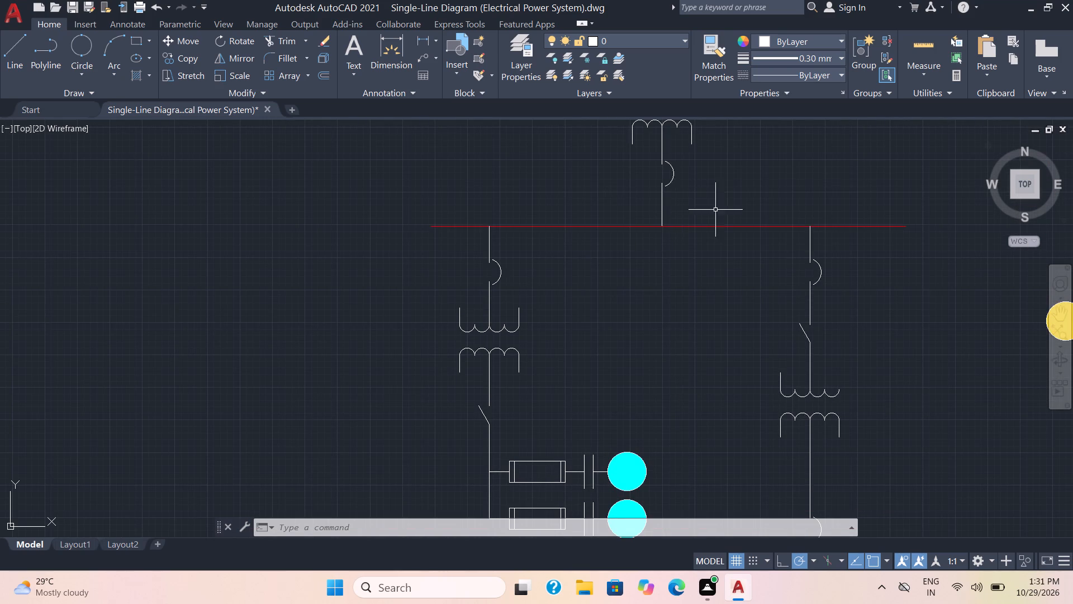
middle_drag(729, 203, 737, 390)
scroll(730, 267, down, 1)
scroll(659, 323, up, 2)
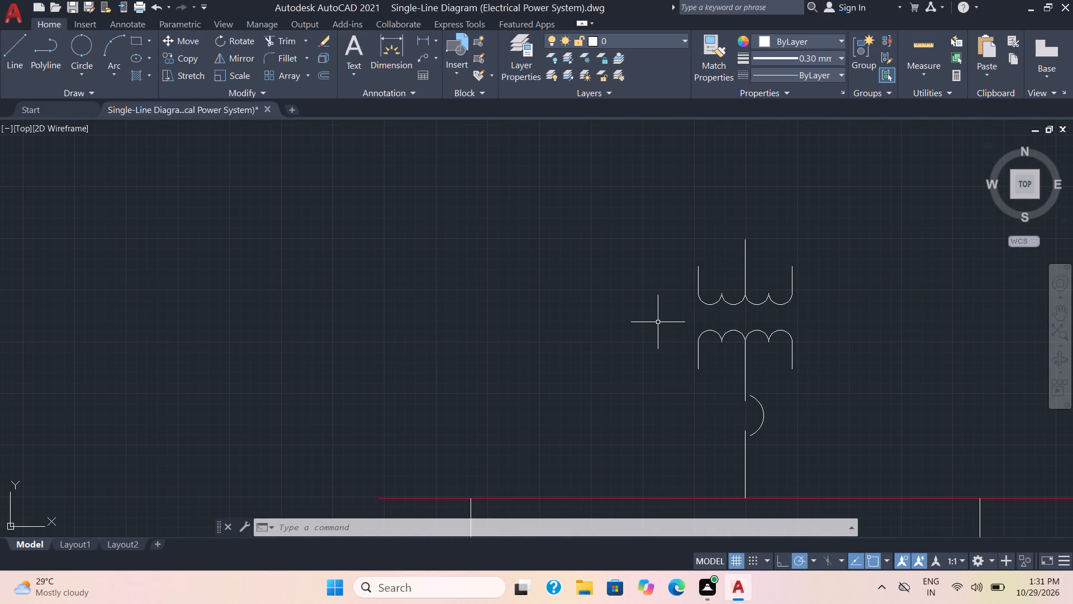
scroll(657, 322, up, 1)
middle_drag(657, 322, 605, 315)
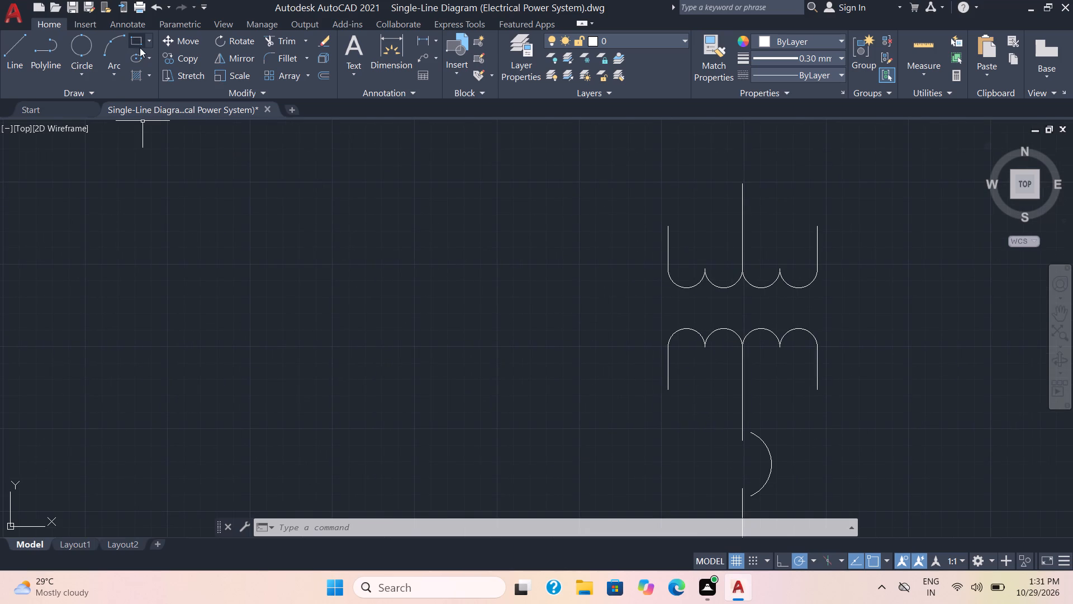
click(147, 41)
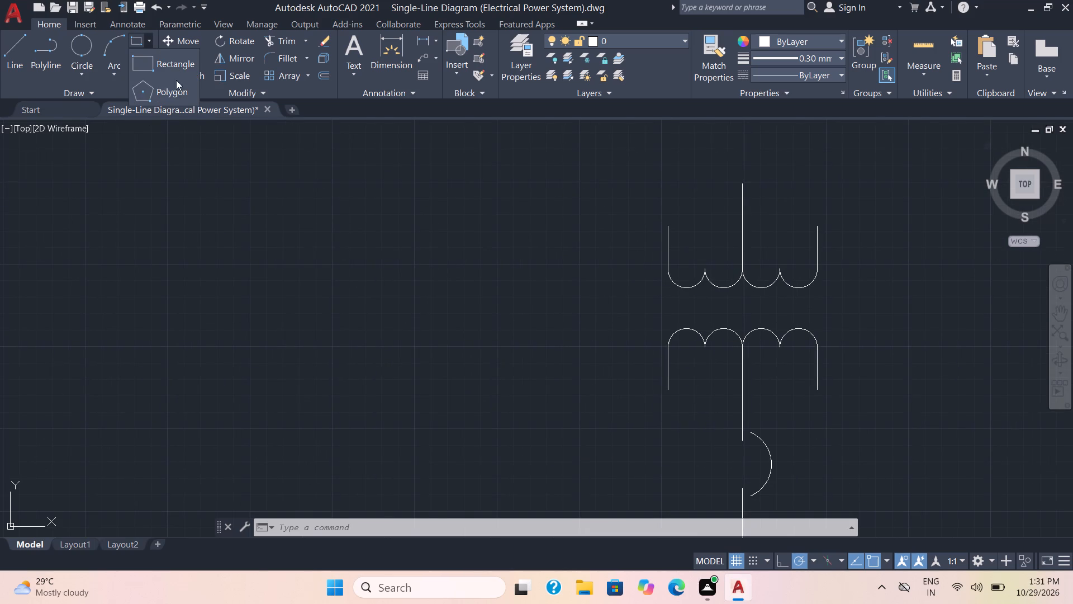
click(177, 89)
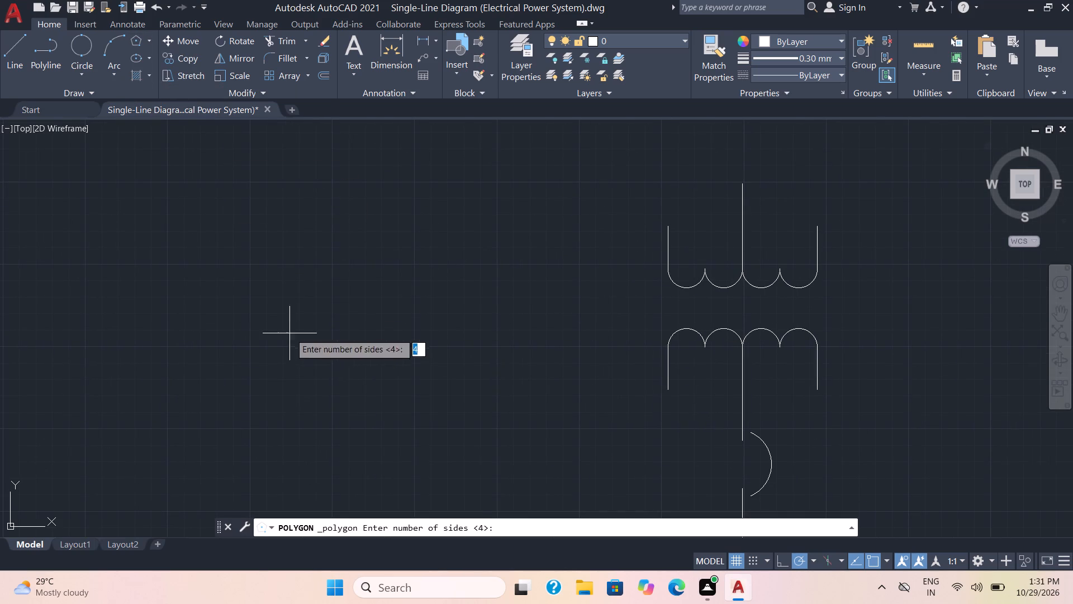
key(3)
key(Return)
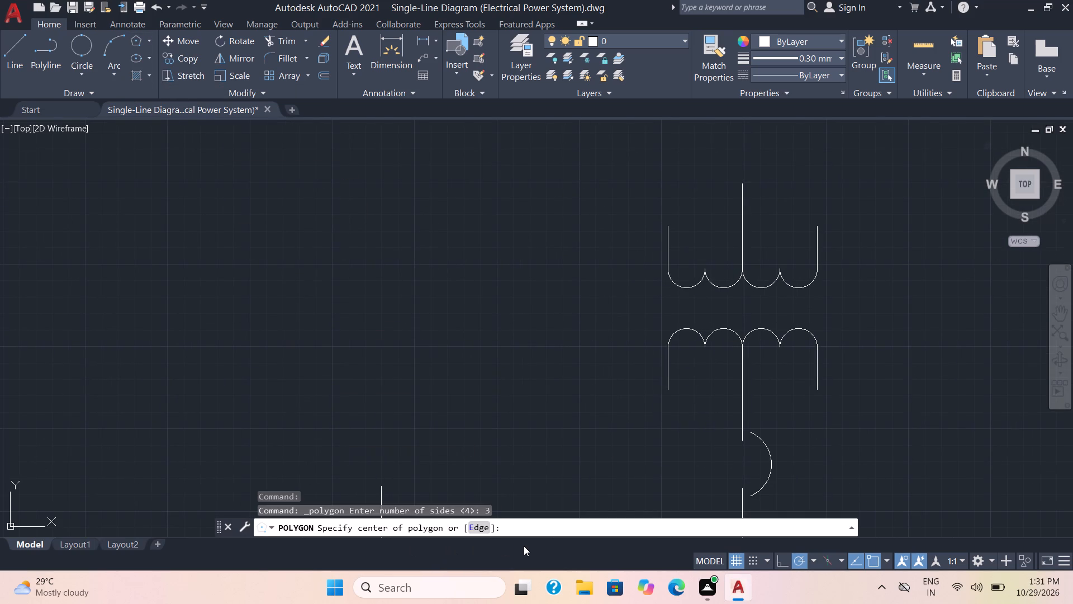
click(619, 243)
drag(653, 275, 619, 243)
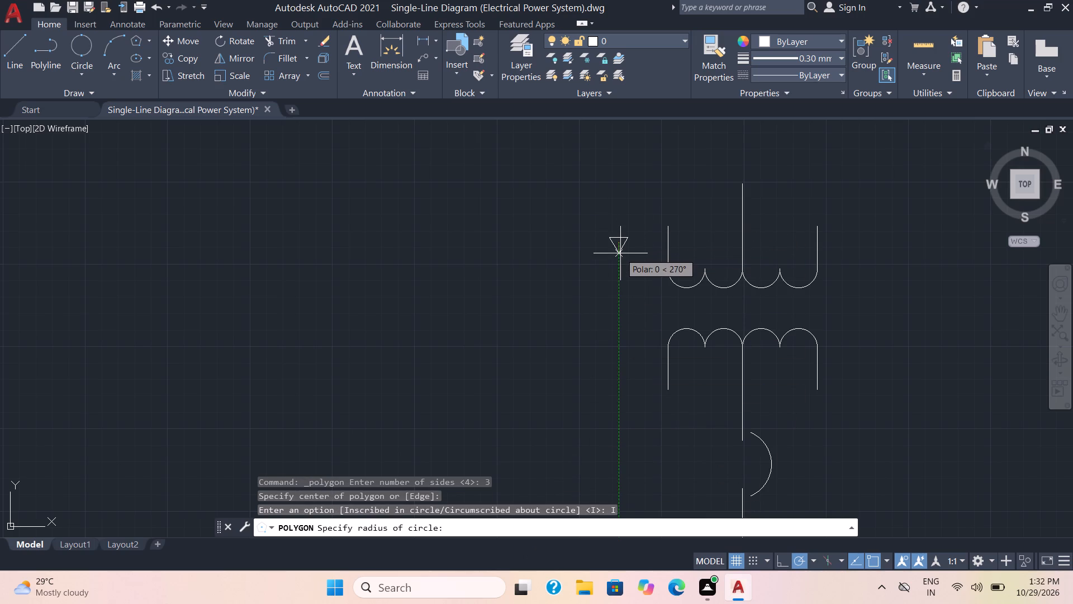
click(618, 224)
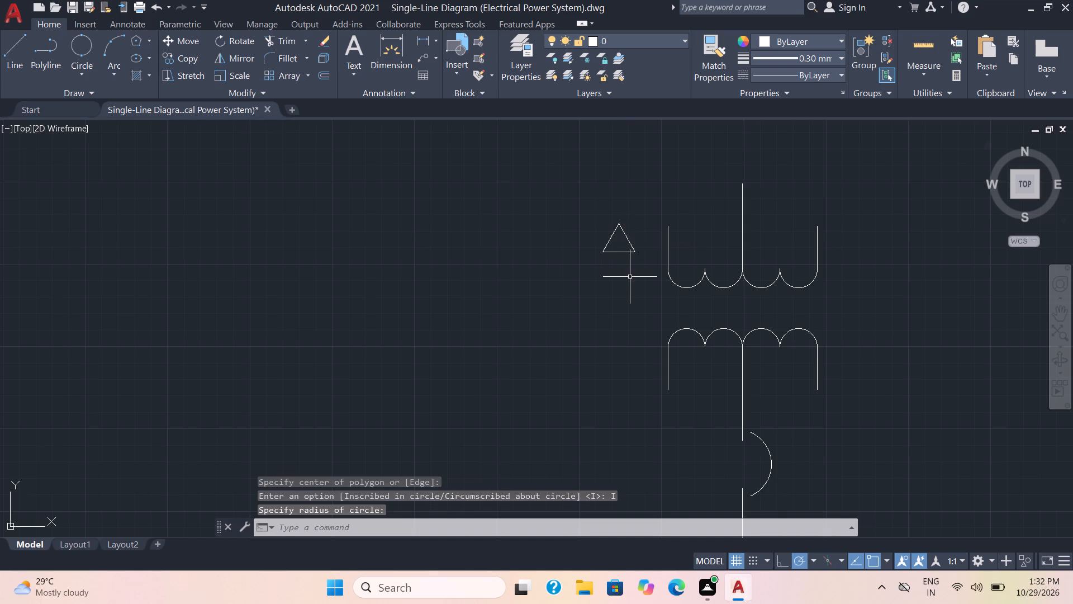
Copy the triangle about 4 units straight down beside the lower winding, and once more into the empty space farther southwest.
click(635, 275)
click(588, 224)
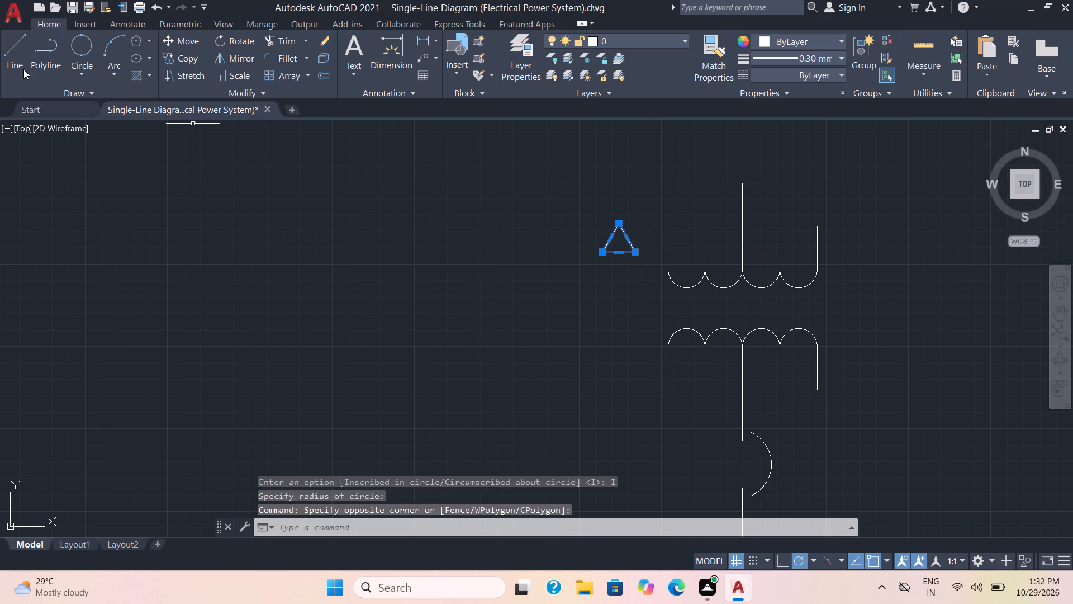
click(184, 62)
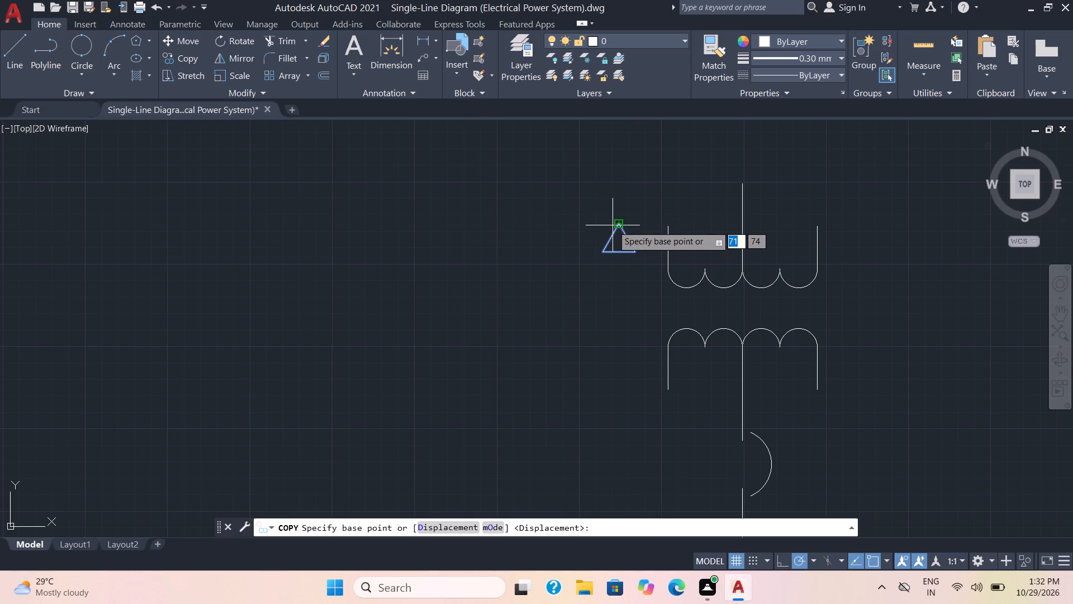
click(617, 220)
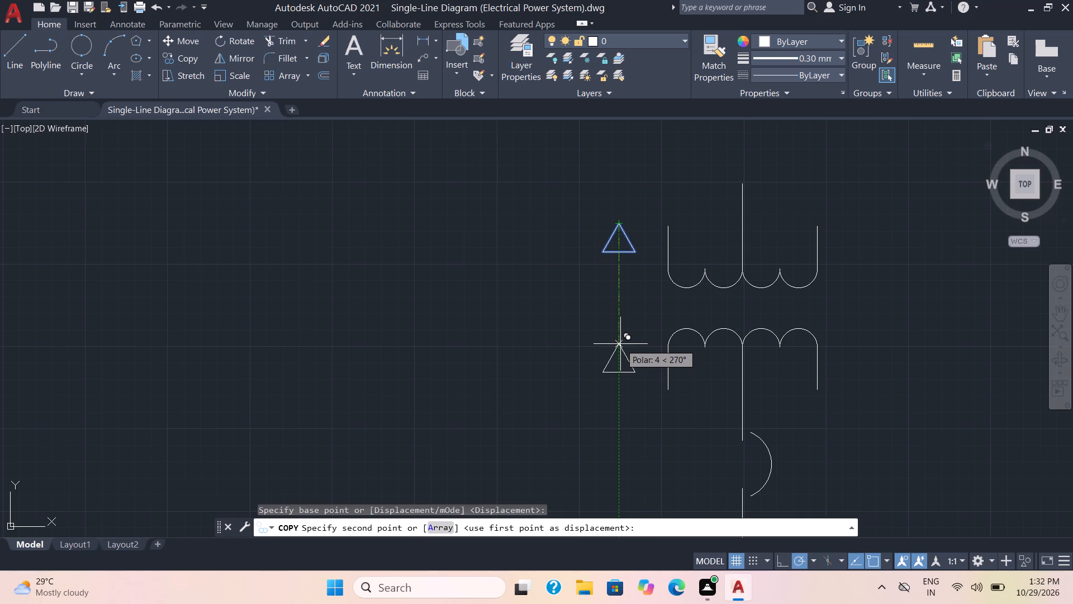
click(620, 344)
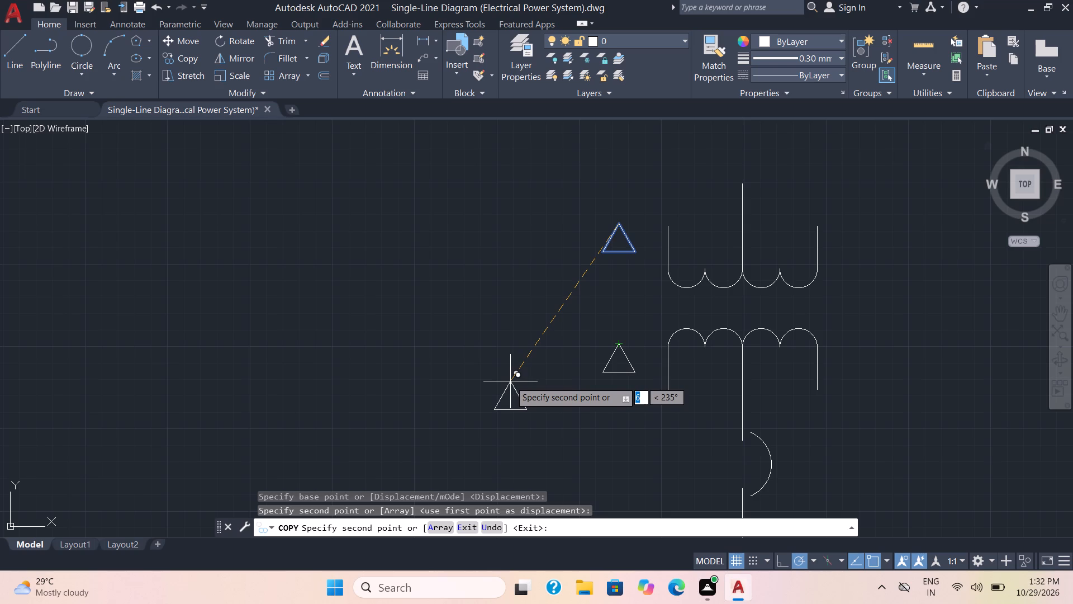
click(513, 379)
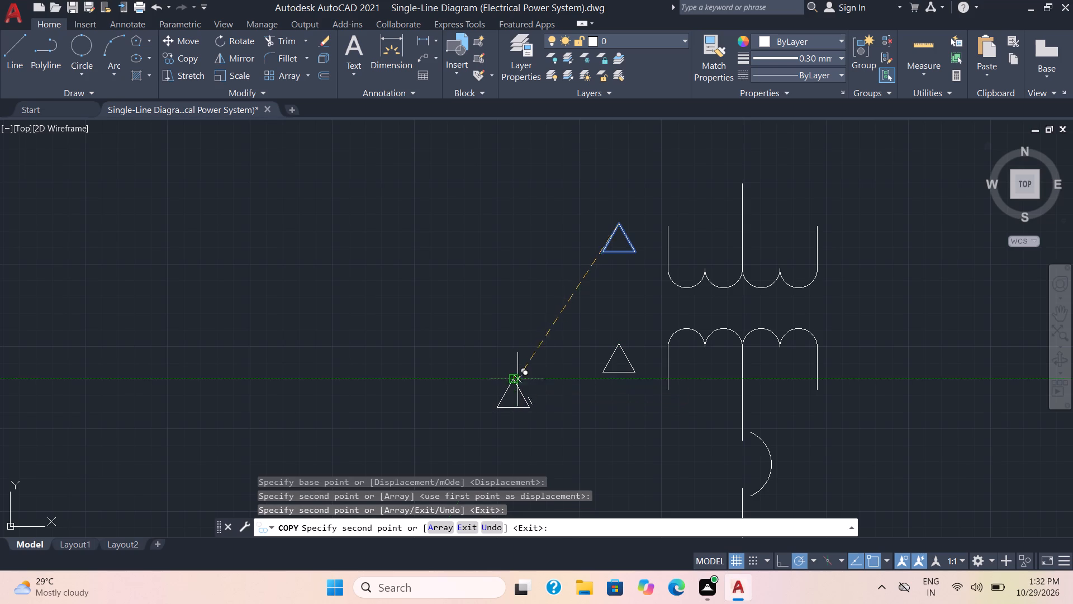
key(space)
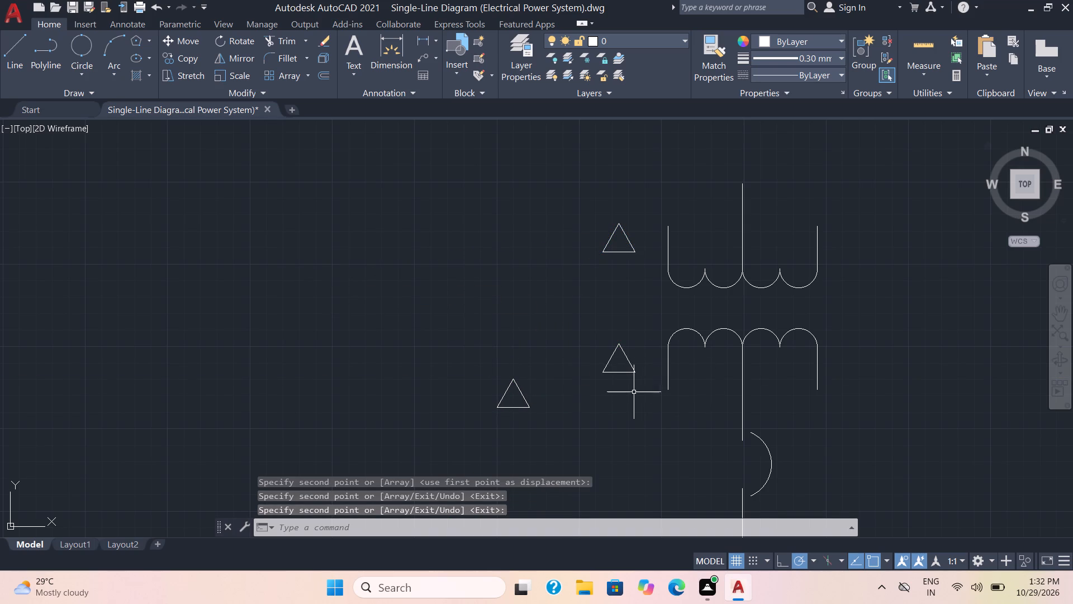
Draw three lines from the centre of the triangle beside the lower winding to each of its corners.
click(6, 53)
scroll(574, 355, up, 2)
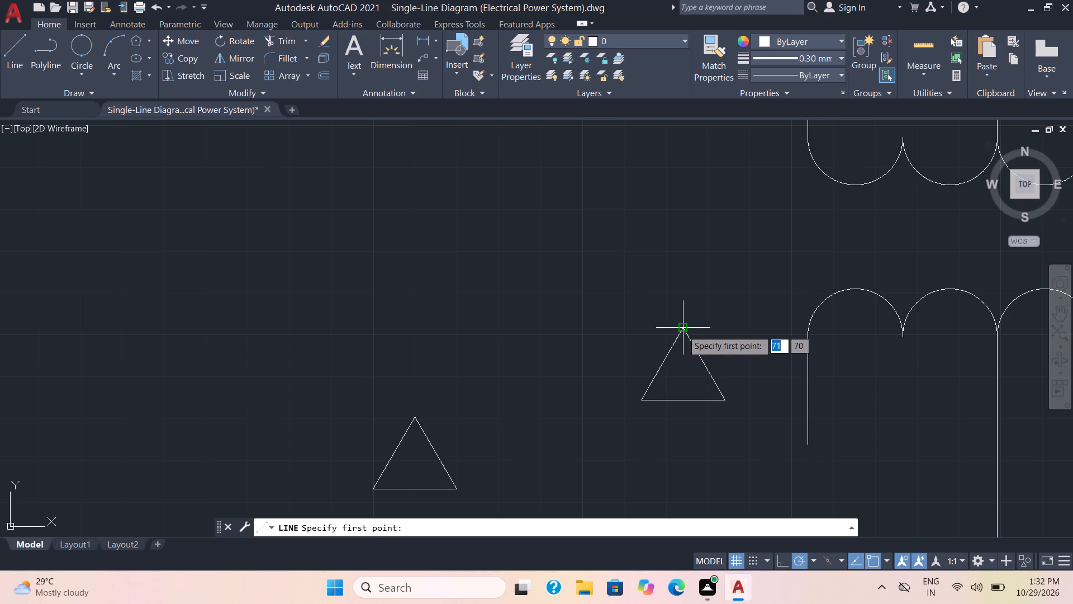
click(685, 370)
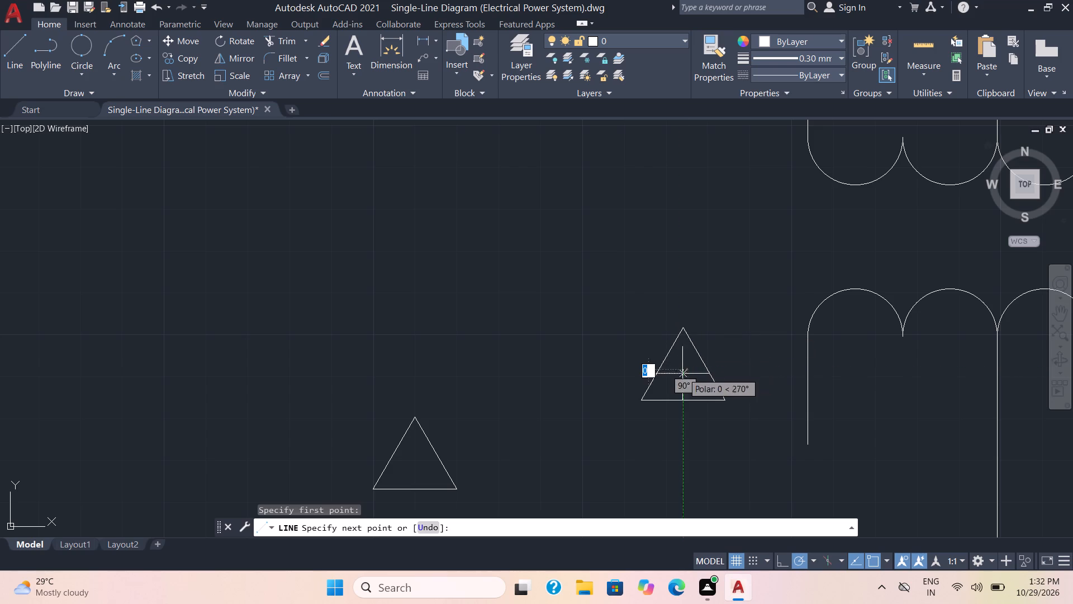
click(642, 404)
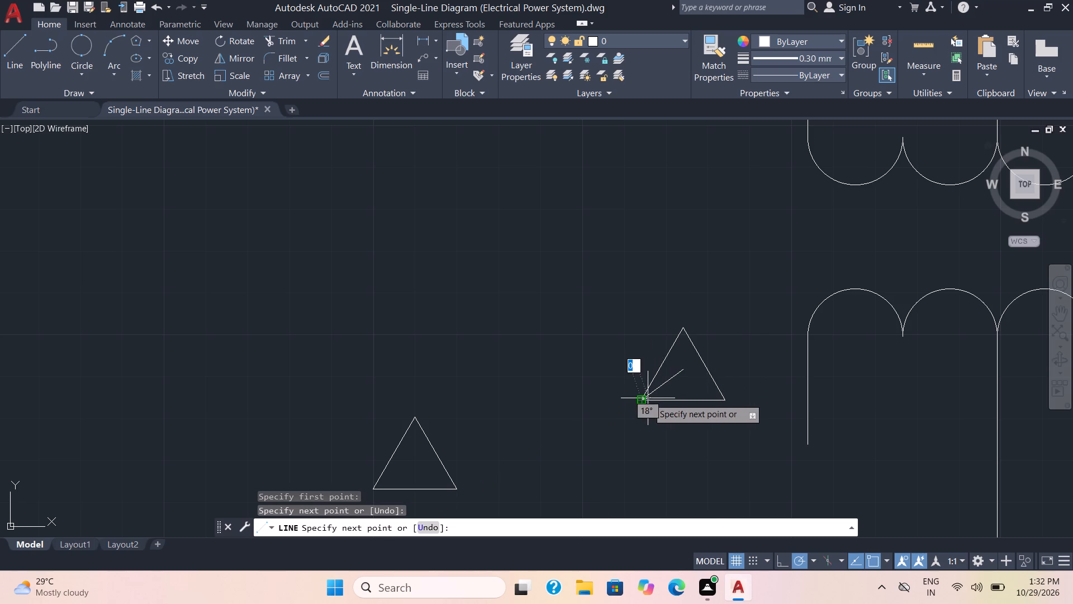
key(space)
key(space)
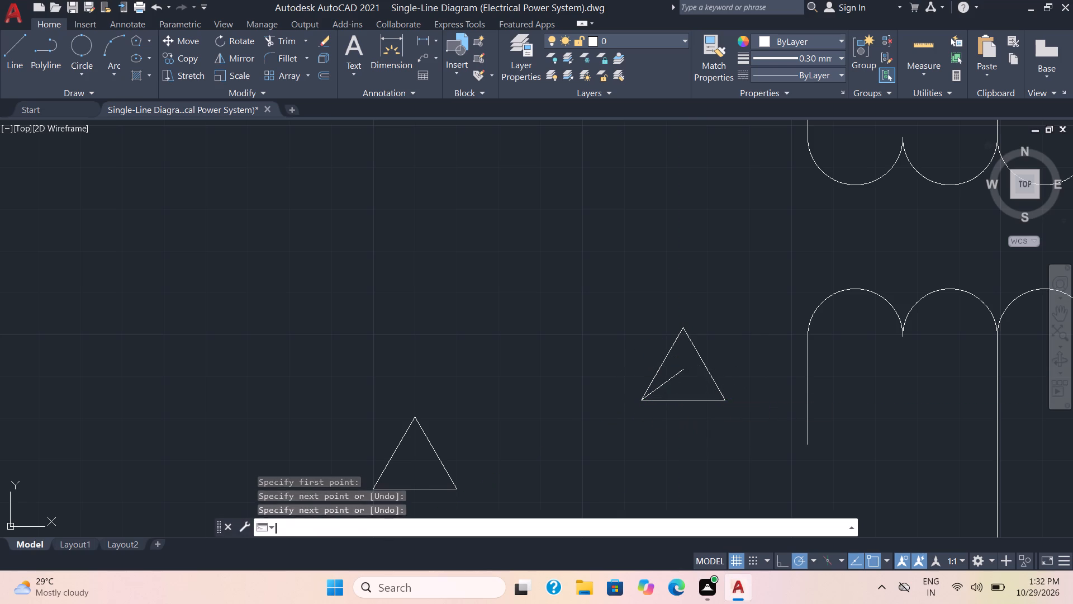
click(685, 372)
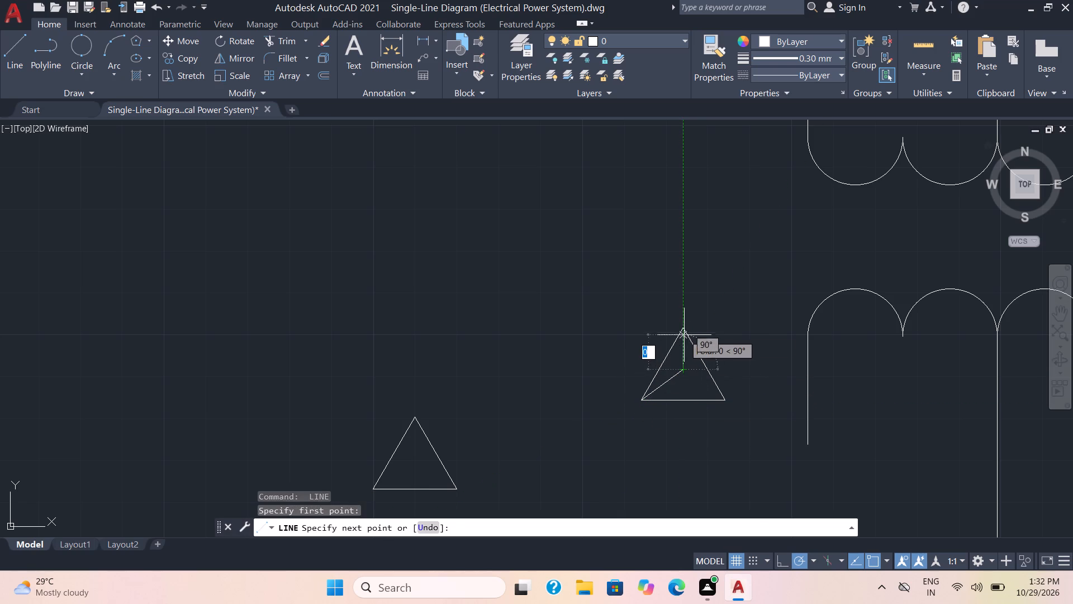
click(682, 328)
key(space)
key(space)
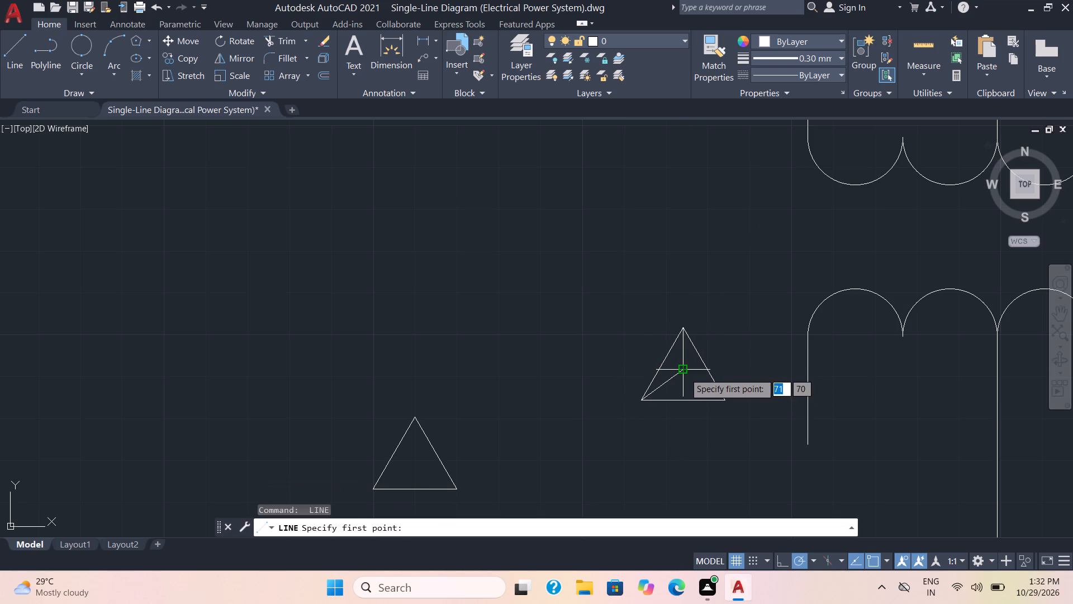
click(685, 370)
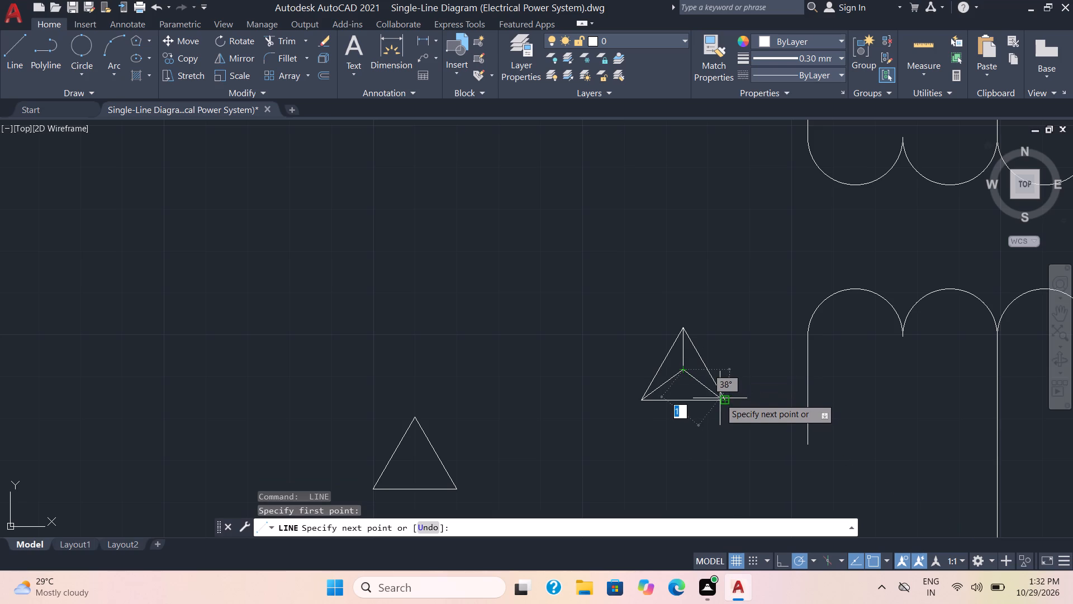
click(727, 399)
key(space)
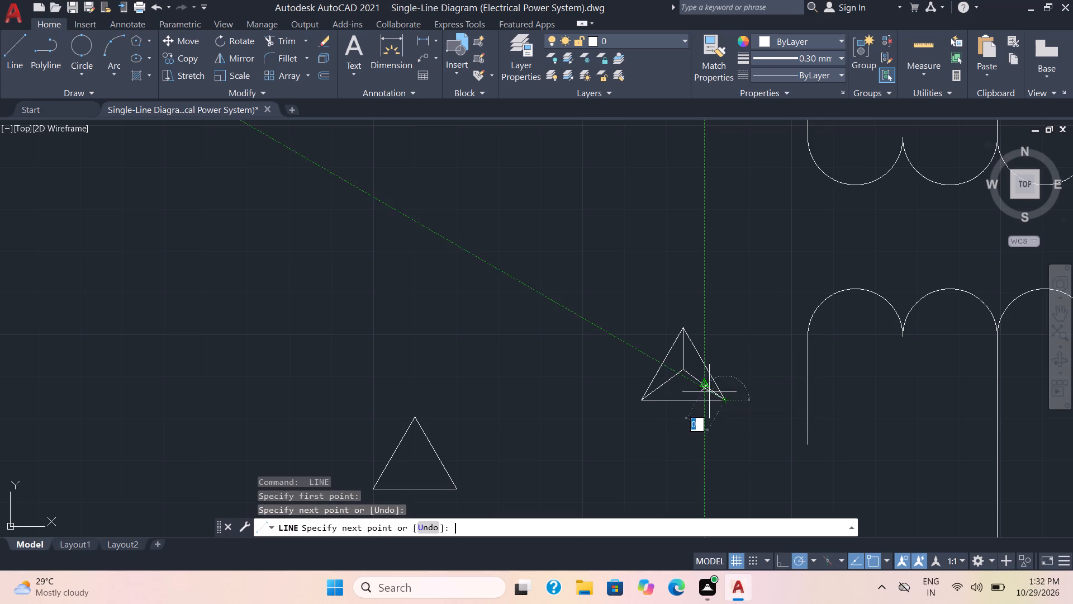
Delete the triangle outline around the three lines, leaving the wye symbol beside the lower winding.
click(690, 401)
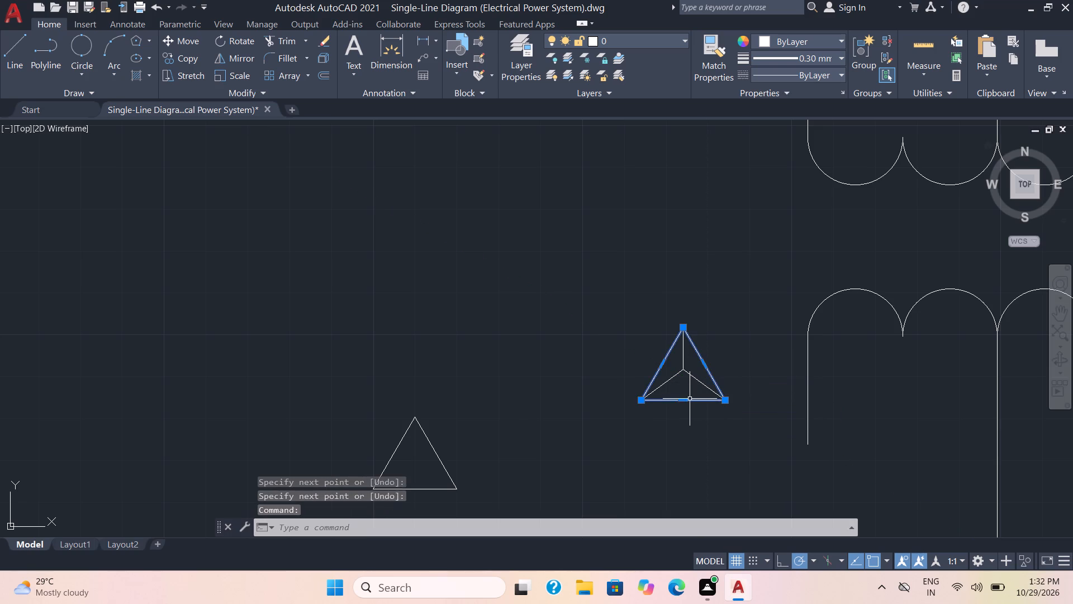
key(Delete)
Rotate the wye symbol beside the lower winding 180° about its centre so its stem points down.
click(746, 419)
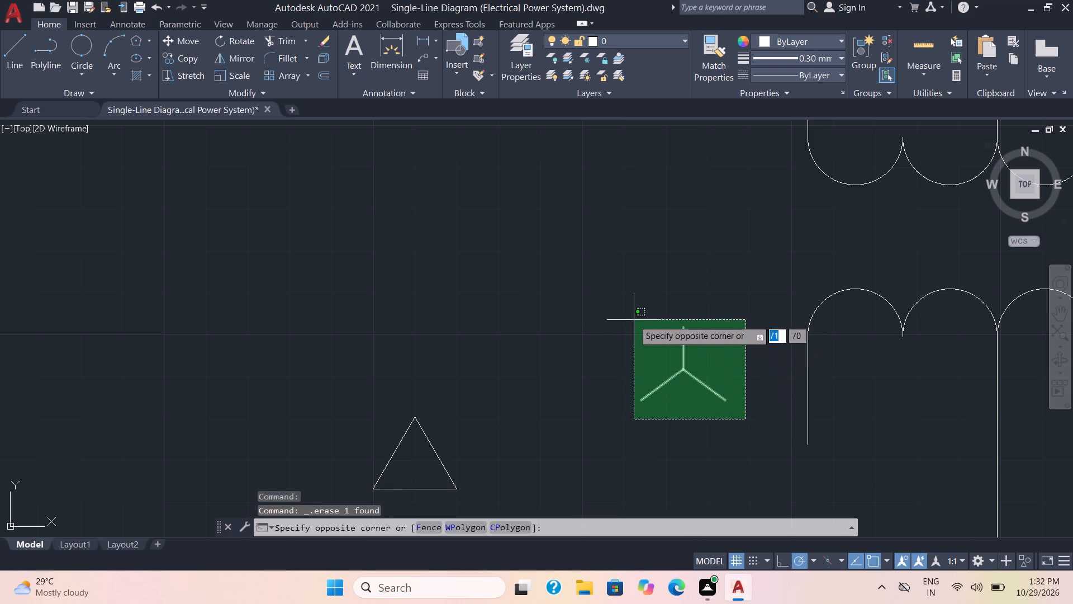
click(634, 320)
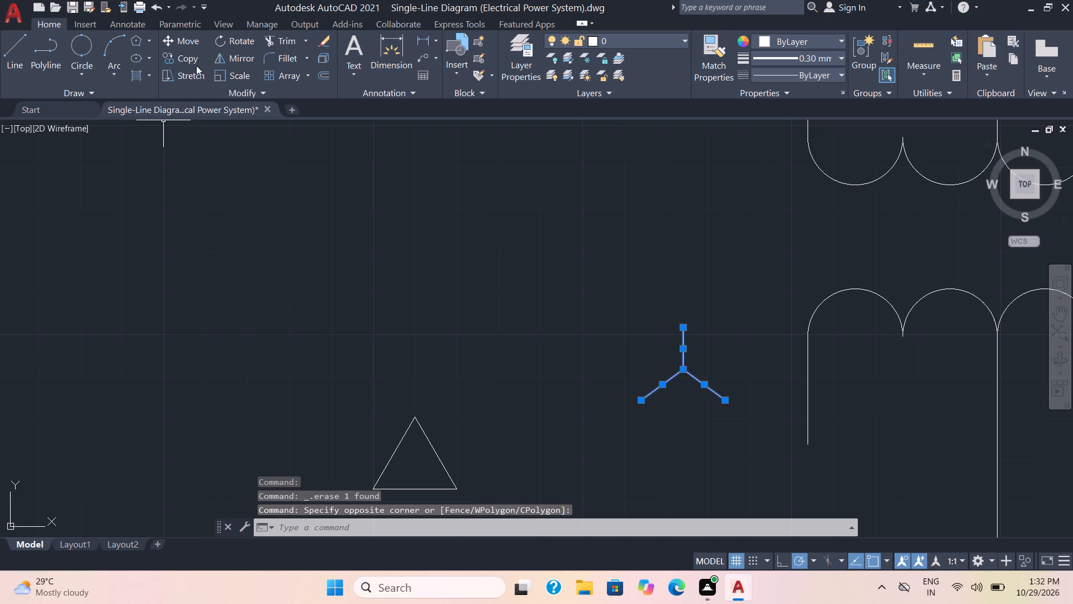
click(231, 38)
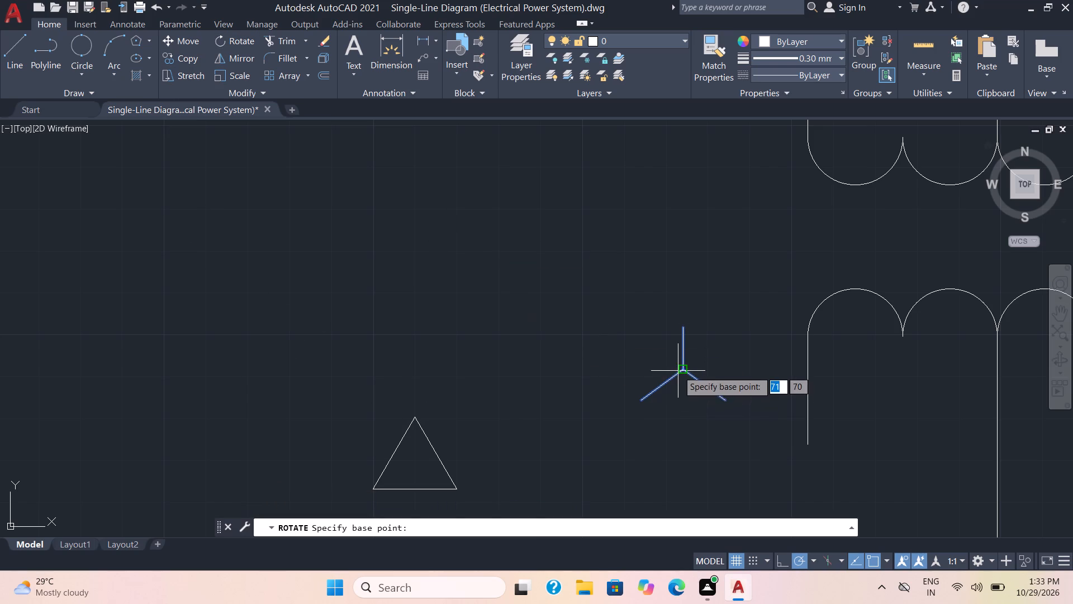
click(681, 371)
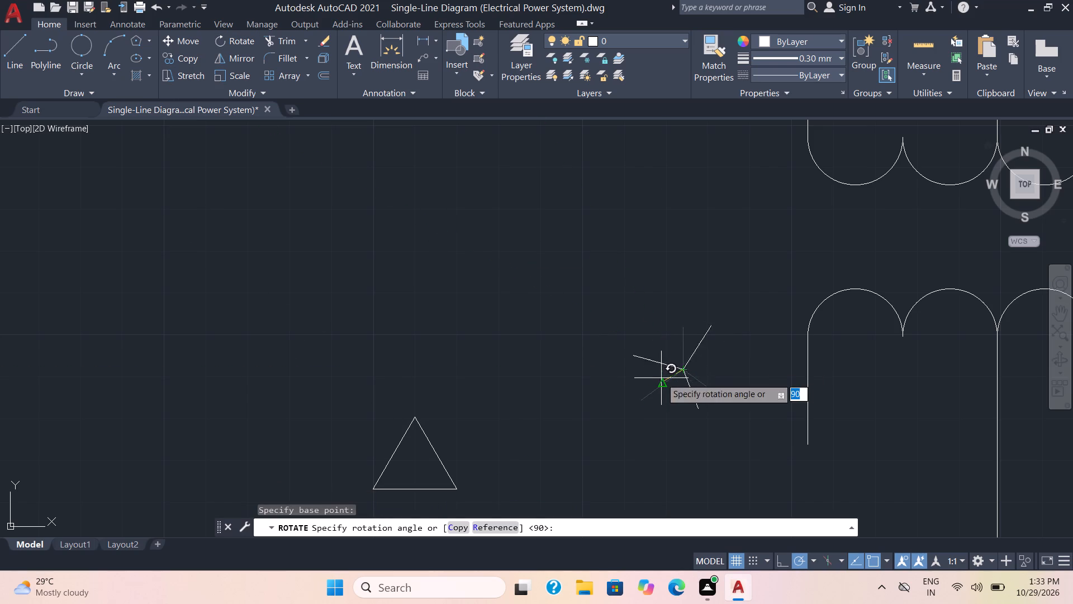
click(657, 370)
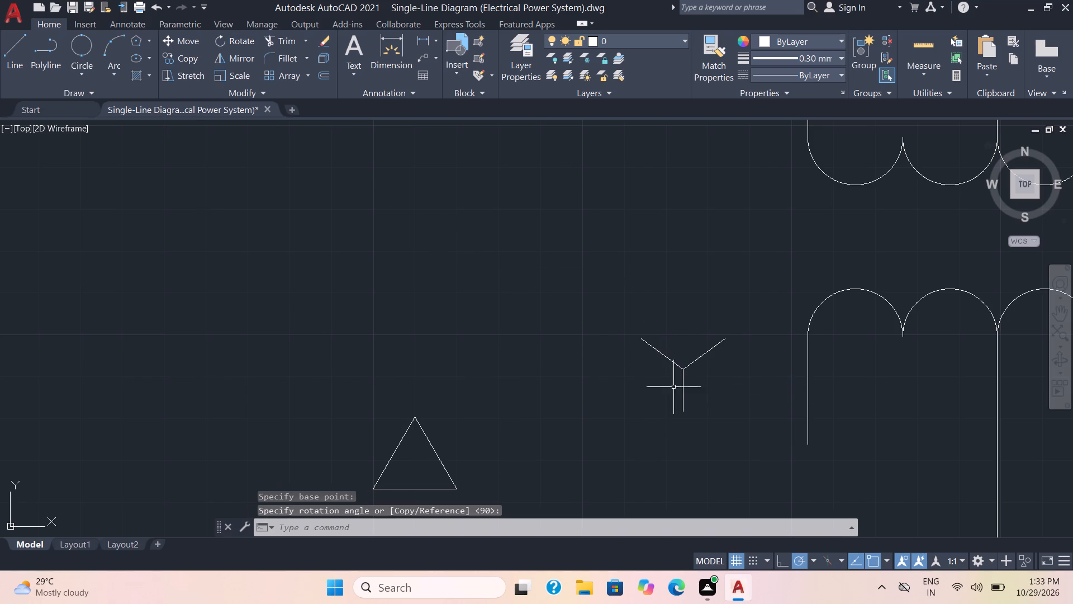
Mirror the spare southwest triangle about a vertical line through its east corner, erasing the source triangle.
click(460, 480)
click(381, 424)
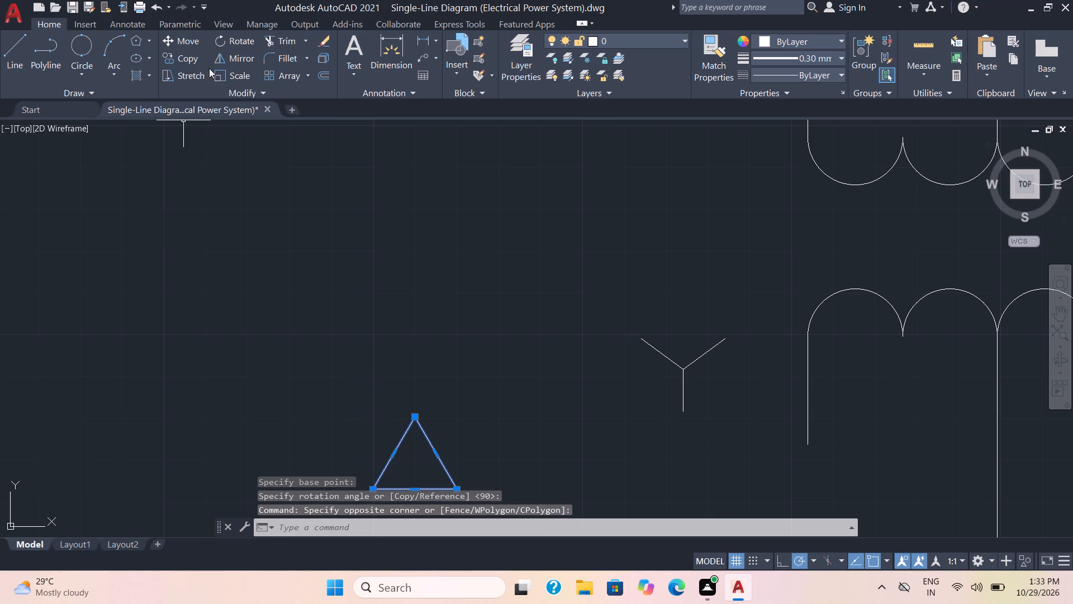
click(234, 53)
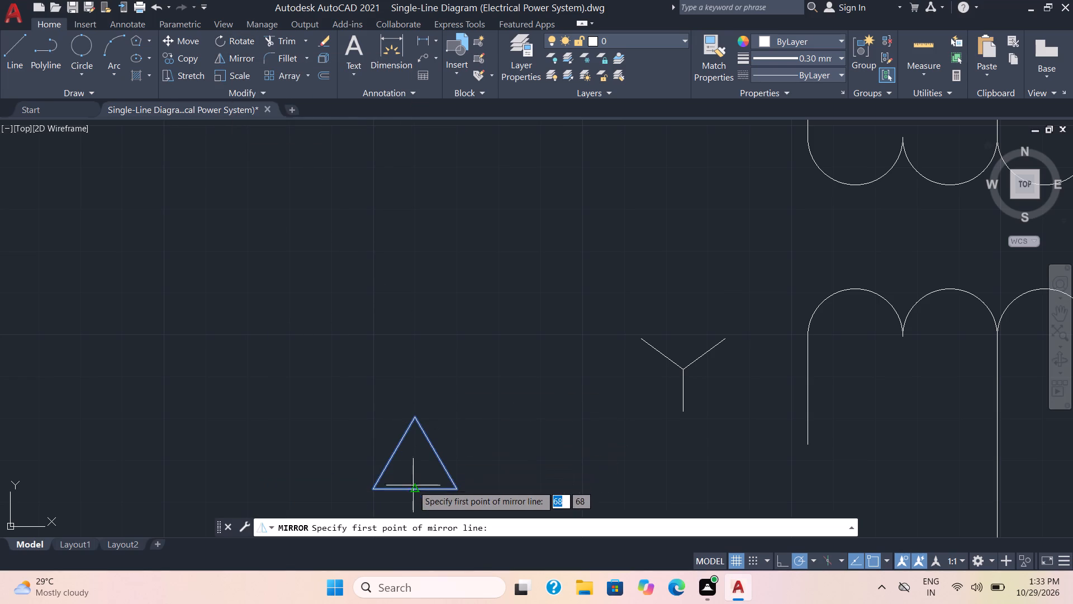
click(453, 488)
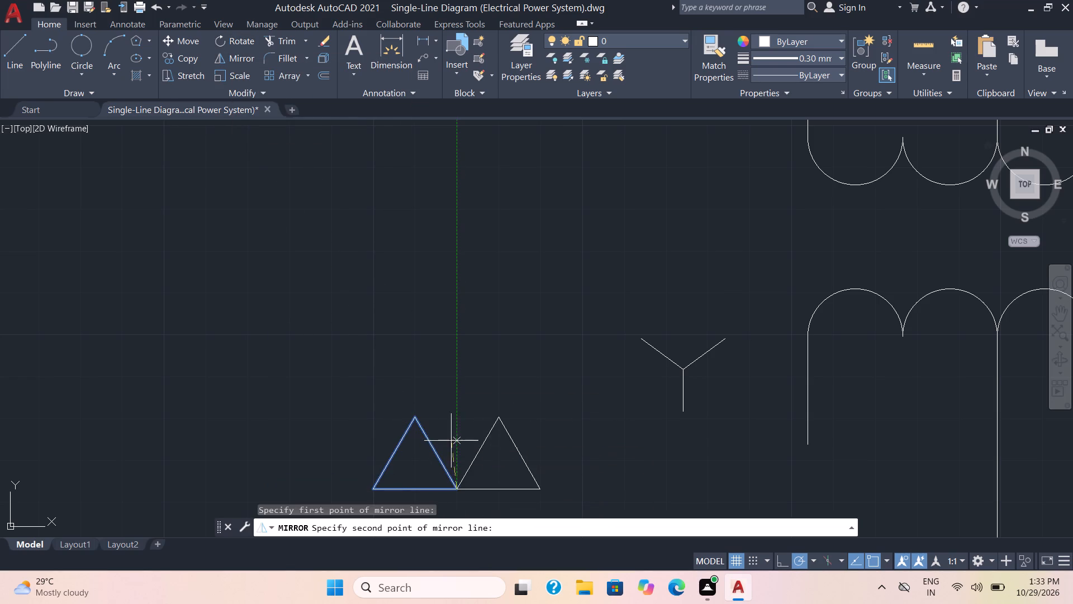
click(460, 445)
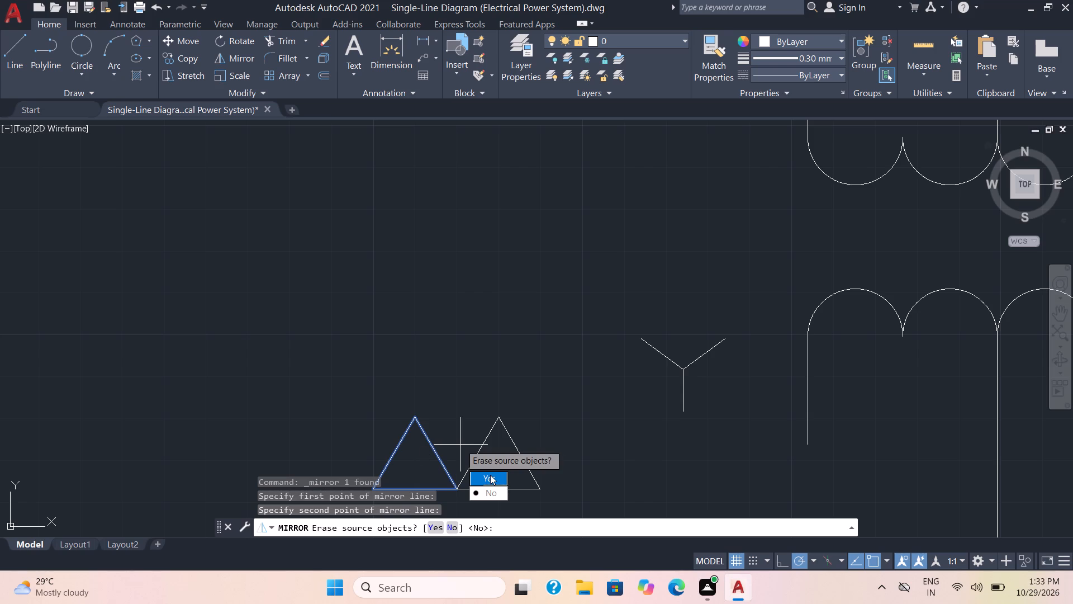
drag(490, 475, 460, 445)
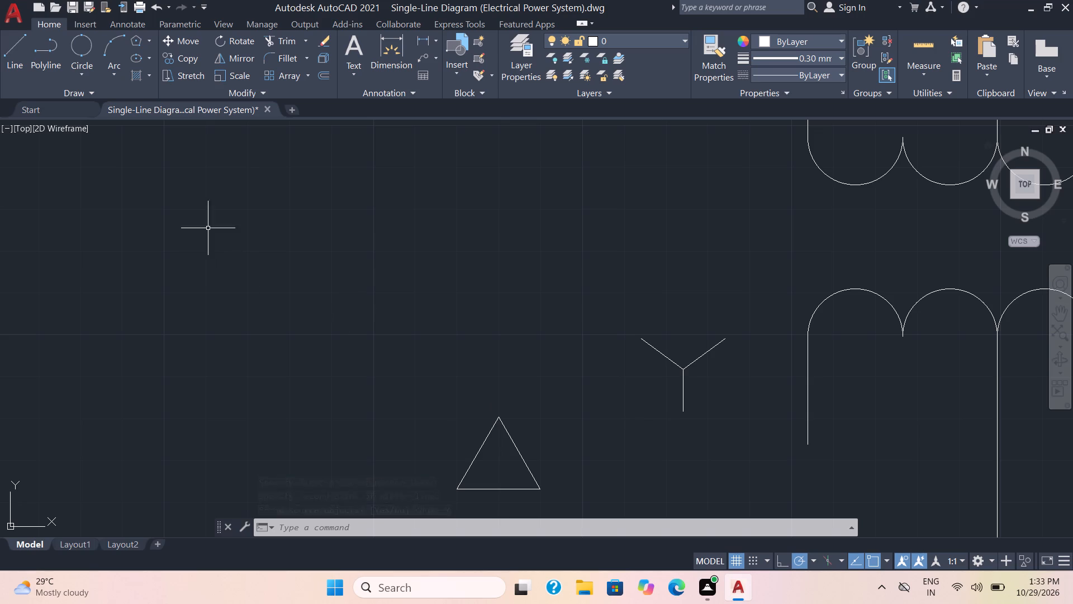
Draw a line from the wye's centre west to above the spare triangle, continuing straight down to its apex.
click(10, 50)
click(682, 370)
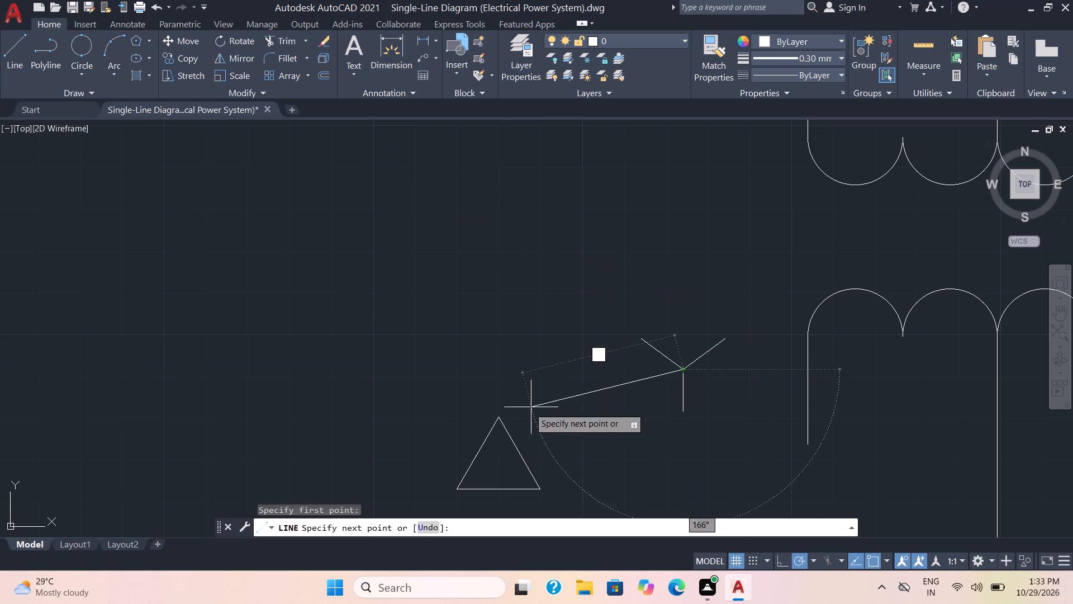
click(493, 376)
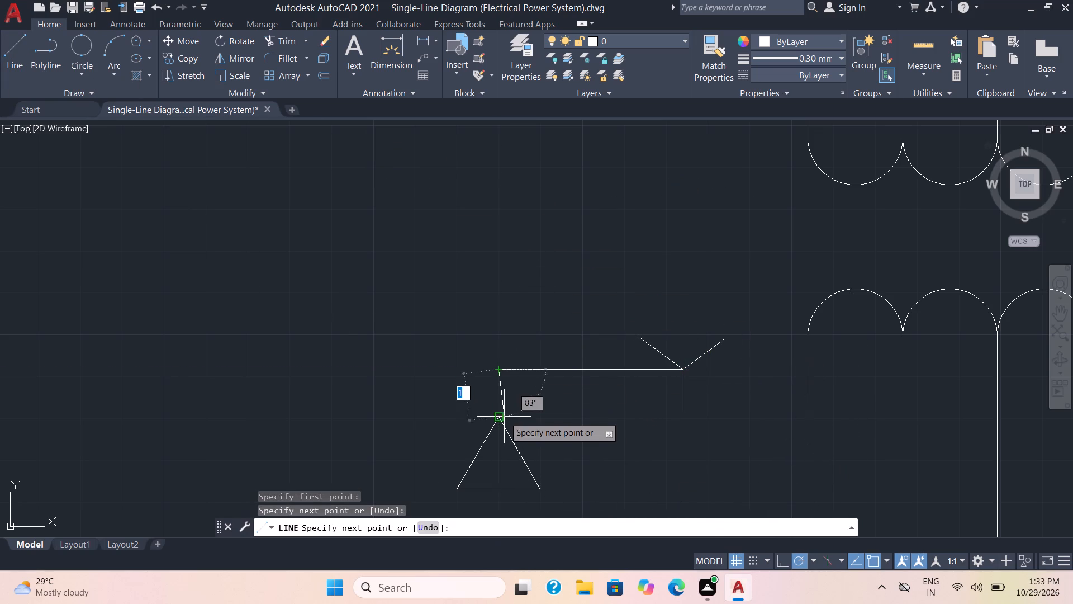
click(496, 420)
key(space)
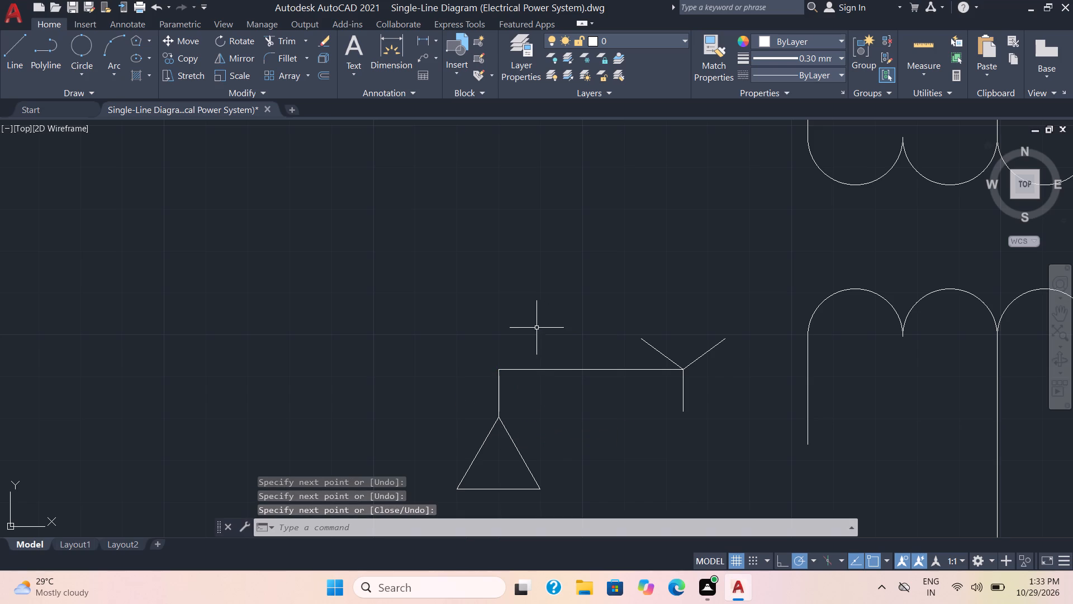
Rotate the spare triangle 60° about its apex so it points down.
click(541, 502)
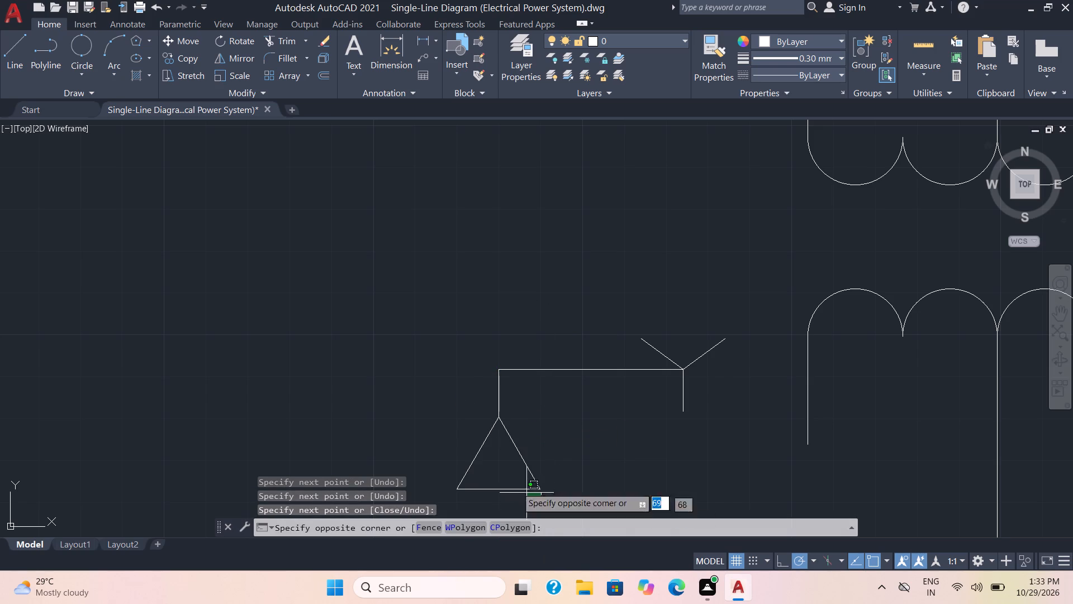
click(419, 433)
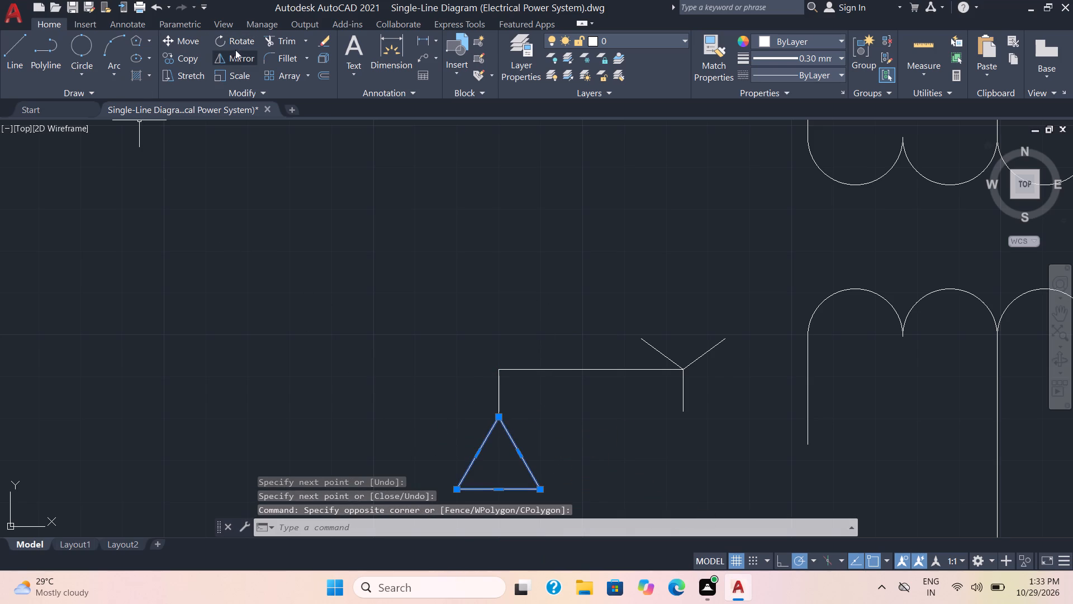
click(235, 39)
click(499, 419)
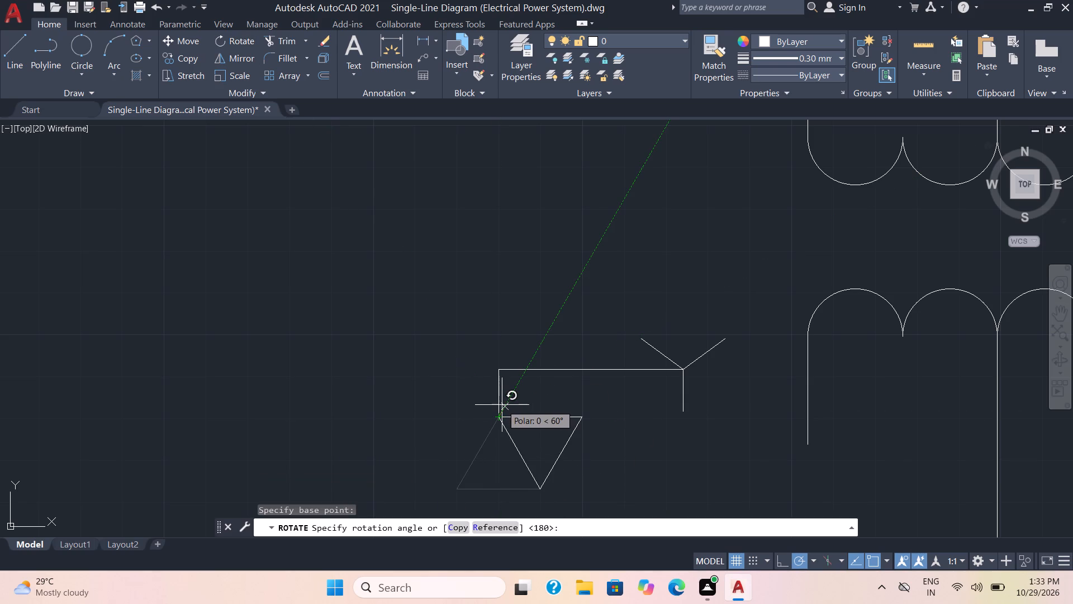
click(502, 405)
Move the downward triangle so the midpoint of its top edge sits at the end of the vertical connecting line.
click(573, 468)
click(529, 409)
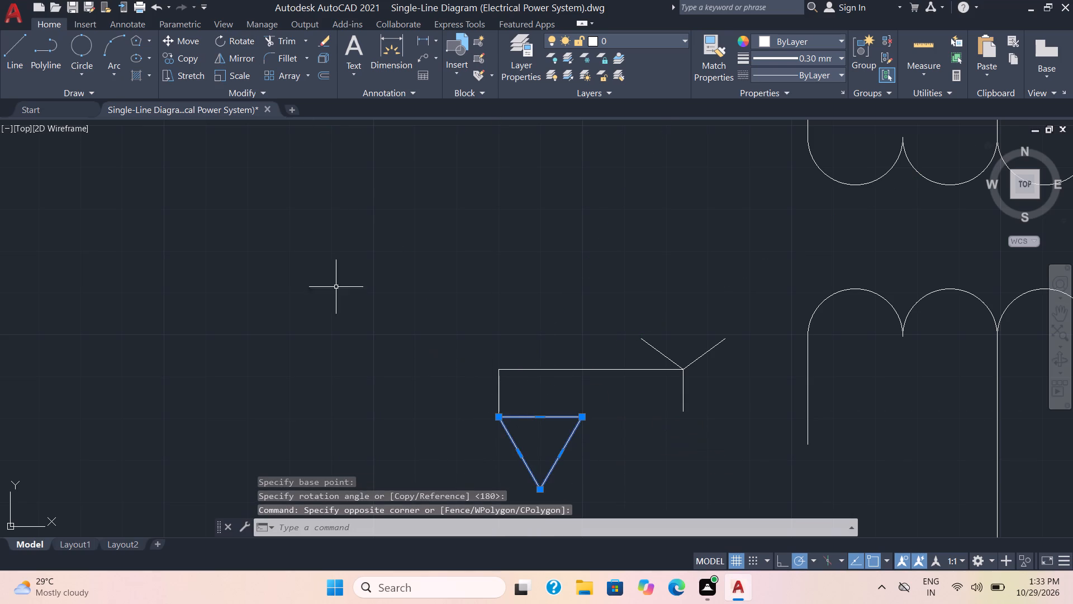
click(186, 43)
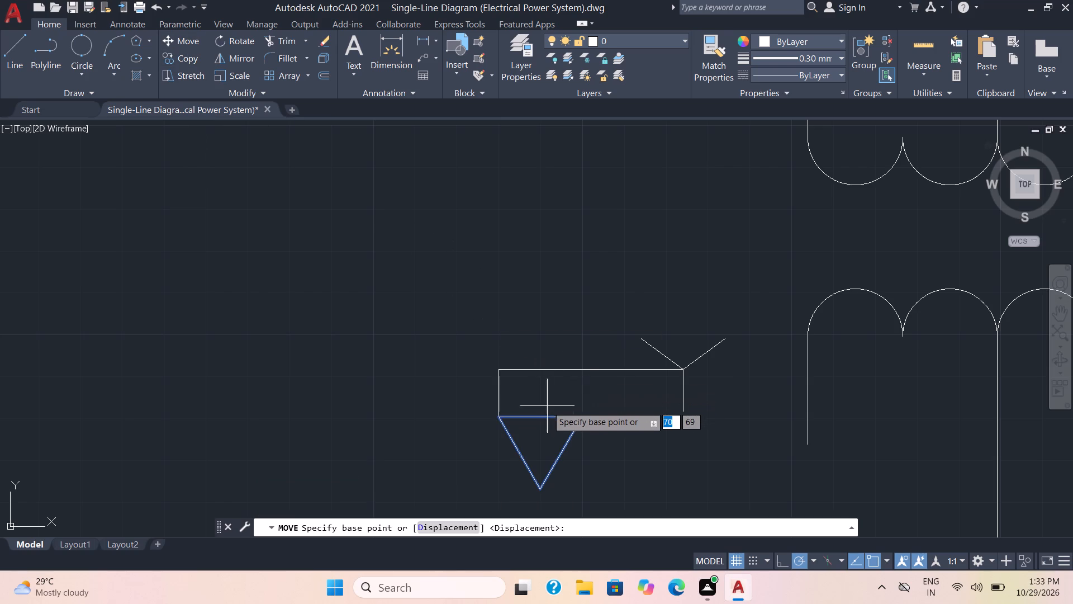
click(538, 416)
click(500, 417)
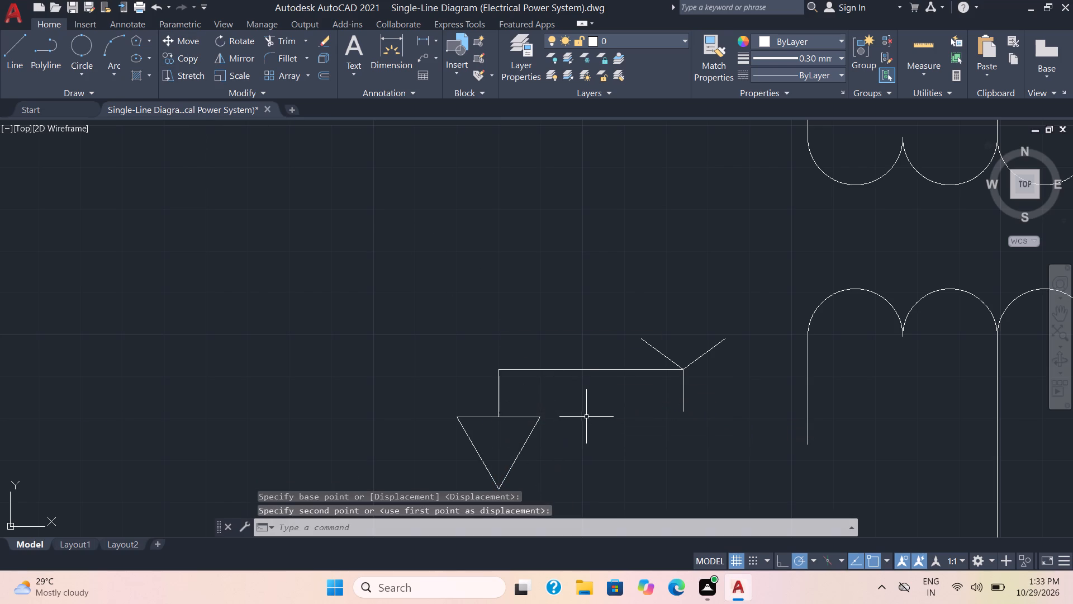
Fill the downward ground triangle with a solid hatch in black (0,0,0).
scroll(563, 461, down, 1)
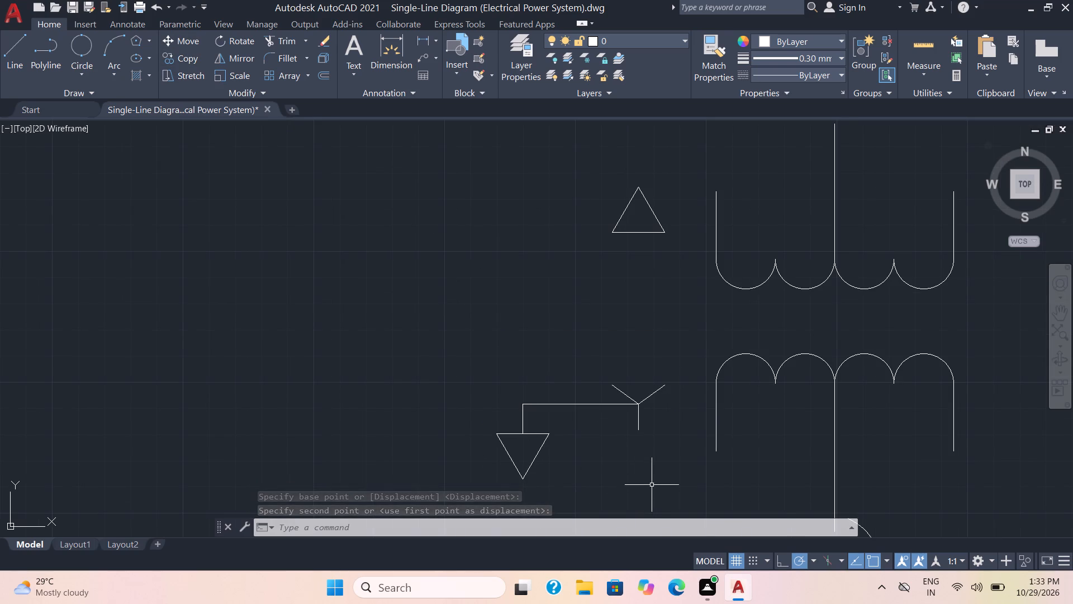
scroll(652, 485, down, 1)
middle_drag(652, 485, 644, 394)
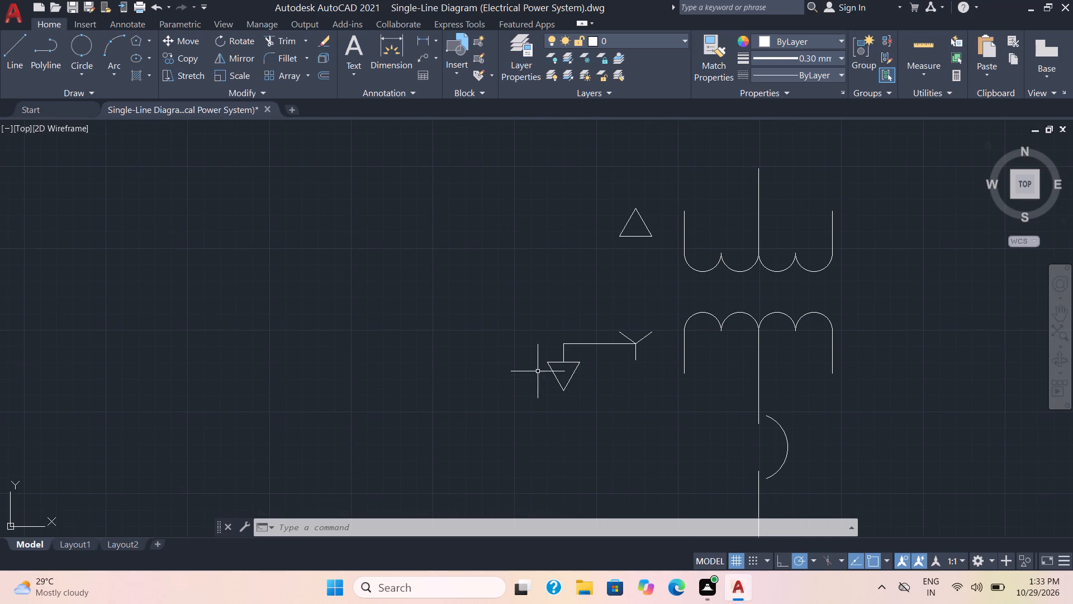
click(133, 73)
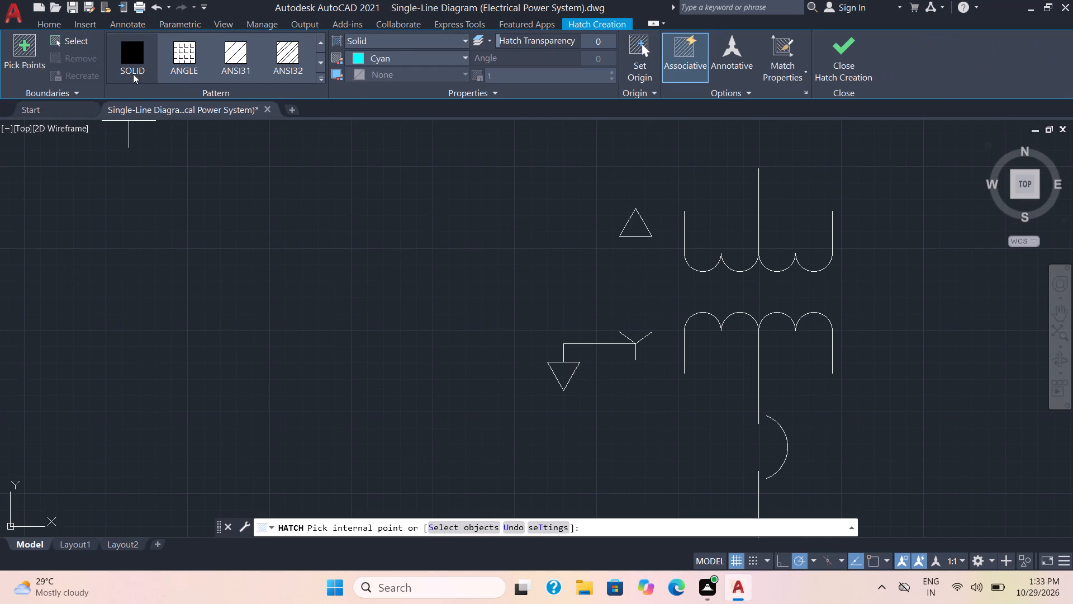
click(395, 53)
click(357, 135)
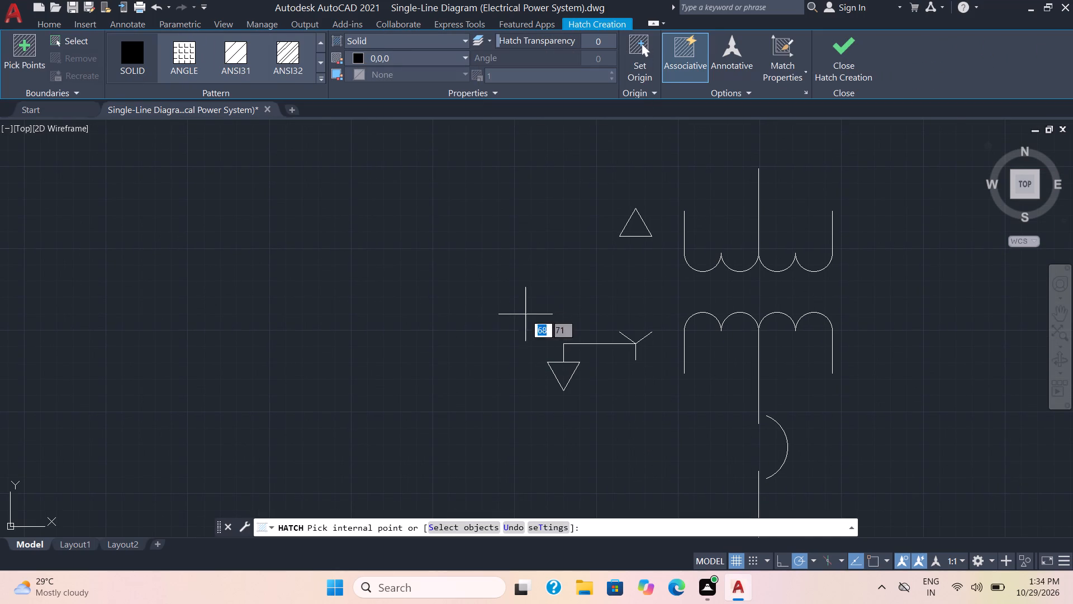
click(561, 371)
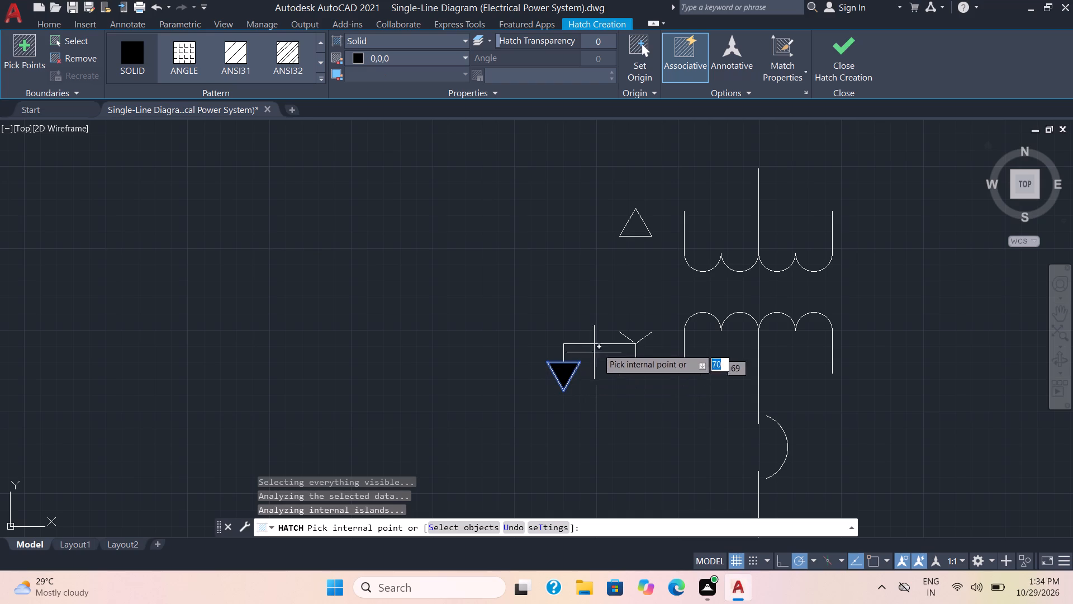
click(832, 46)
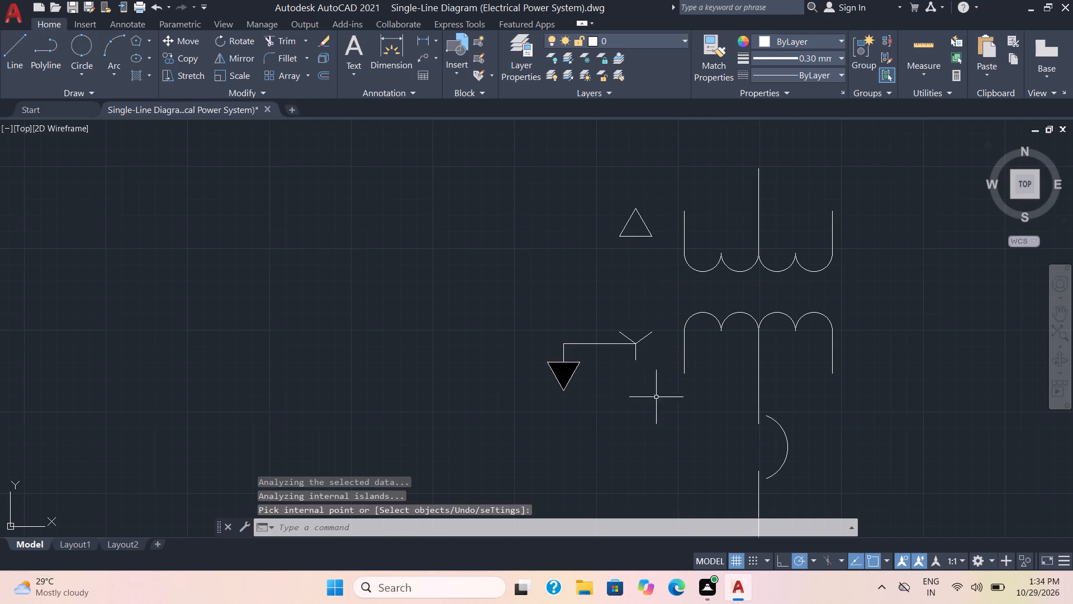
Copy the delta, wye and connected ground symbols to the west side of the two transformers below the upper red busbar.
click(664, 407)
click(514, 183)
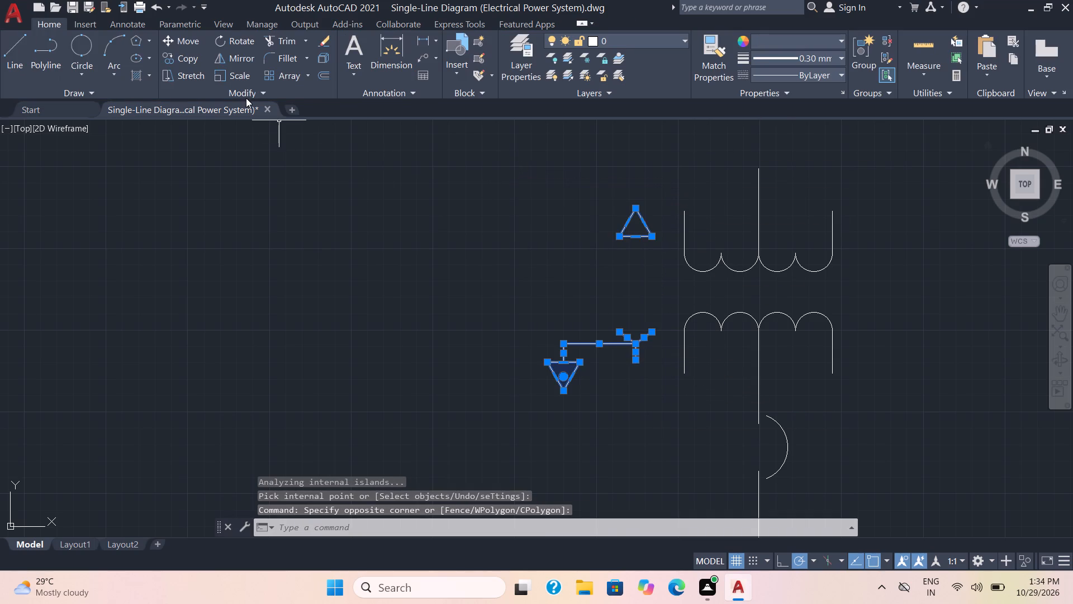
click(181, 53)
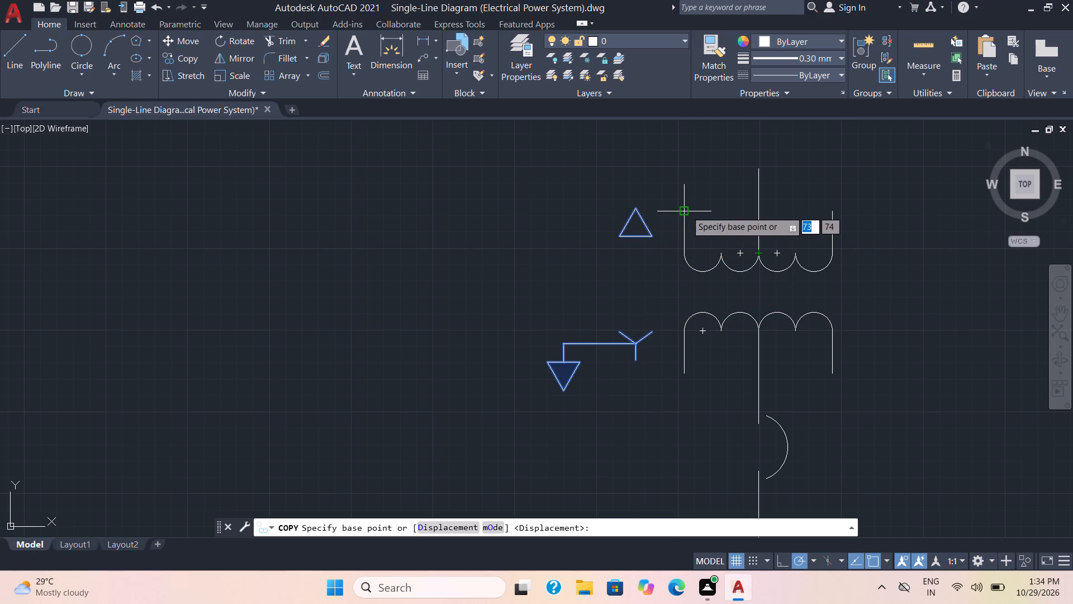
click(638, 211)
scroll(615, 318, down, 2)
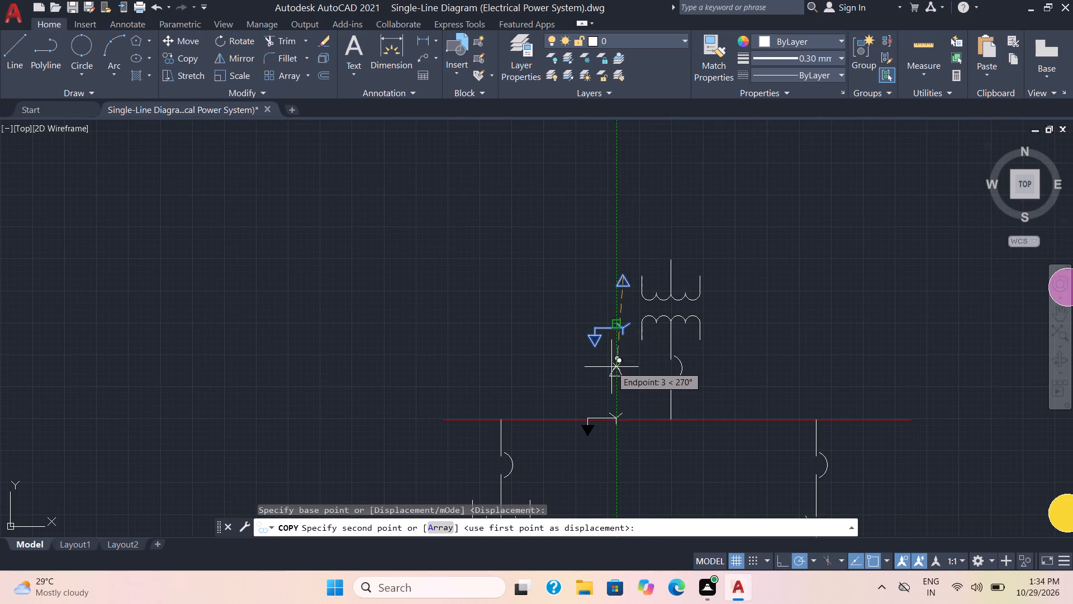
middle_drag(611, 367, 620, 177)
scroll(476, 319, up, 2)
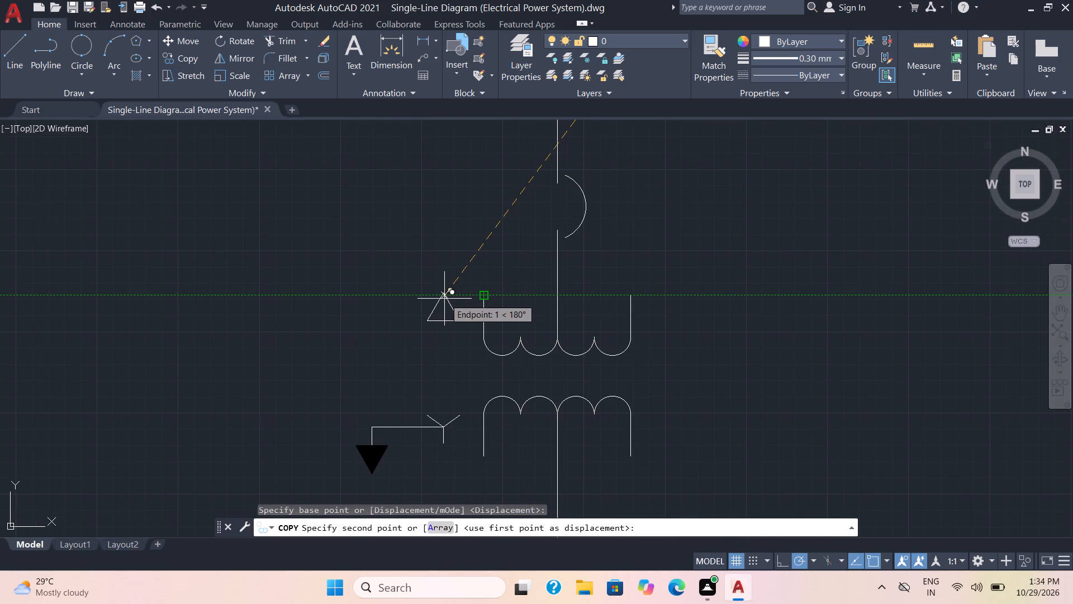
click(443, 298)
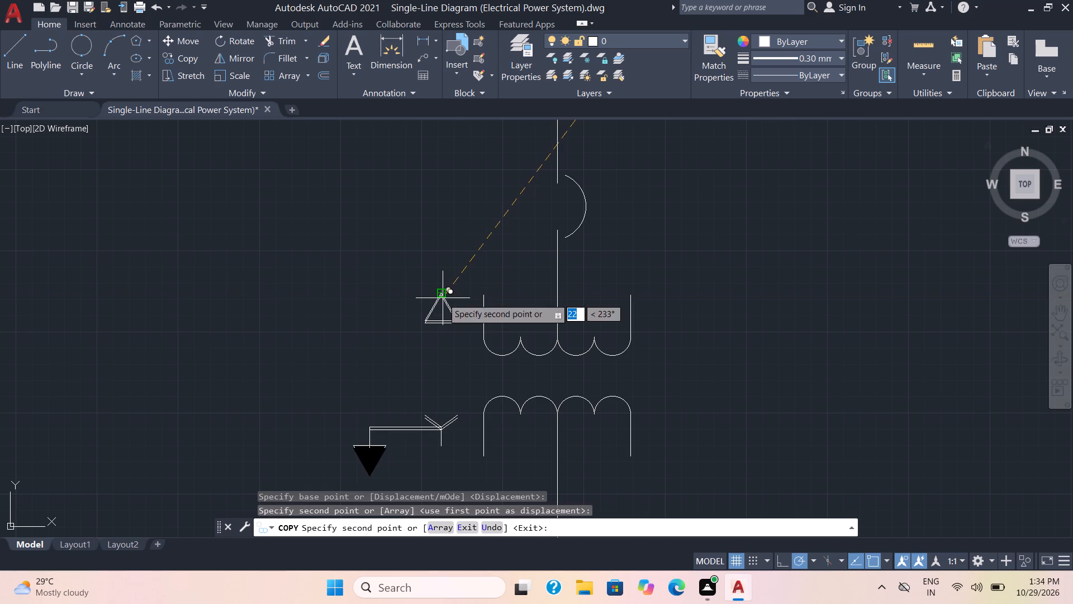
middle_drag(794, 295, 794, 295)
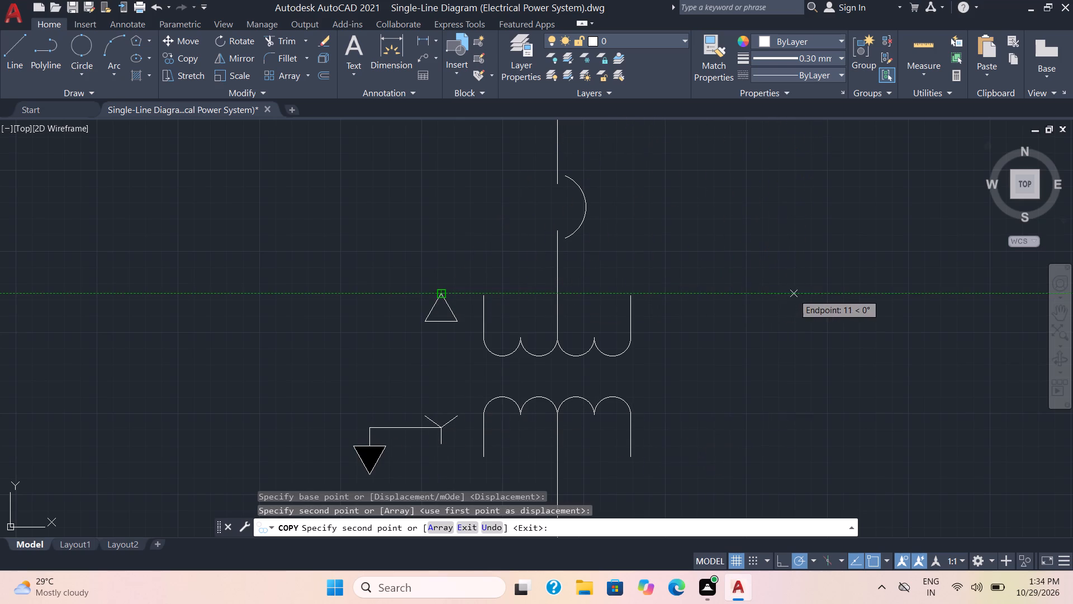
middle_drag(794, 295, 540, 324)
scroll(713, 314, down, 2)
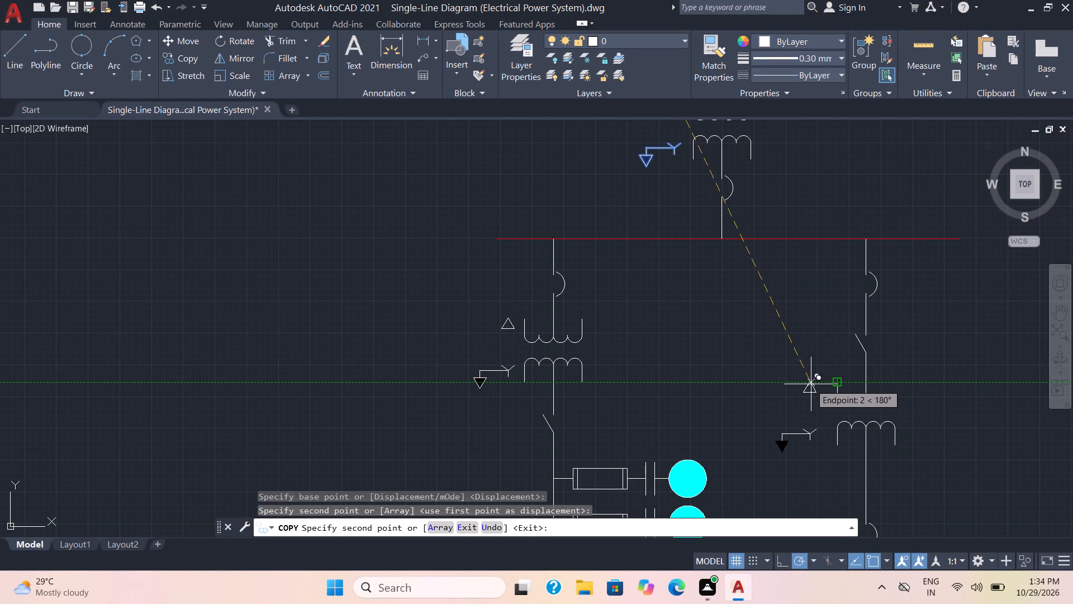
click(817, 383)
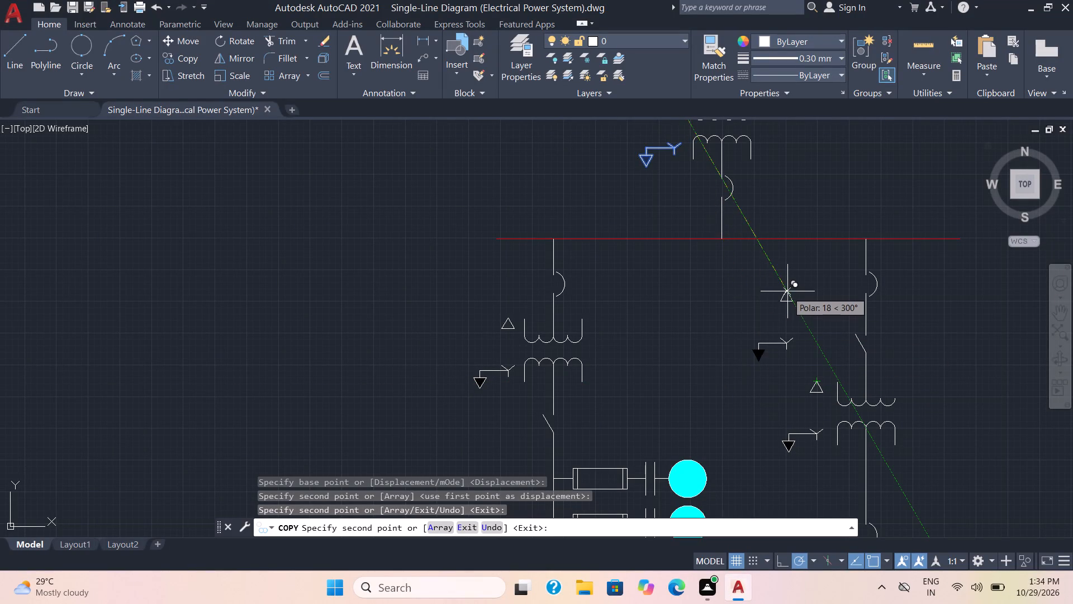
key(Escape)
Save the drawing.
scroll(711, 331, down, 1)
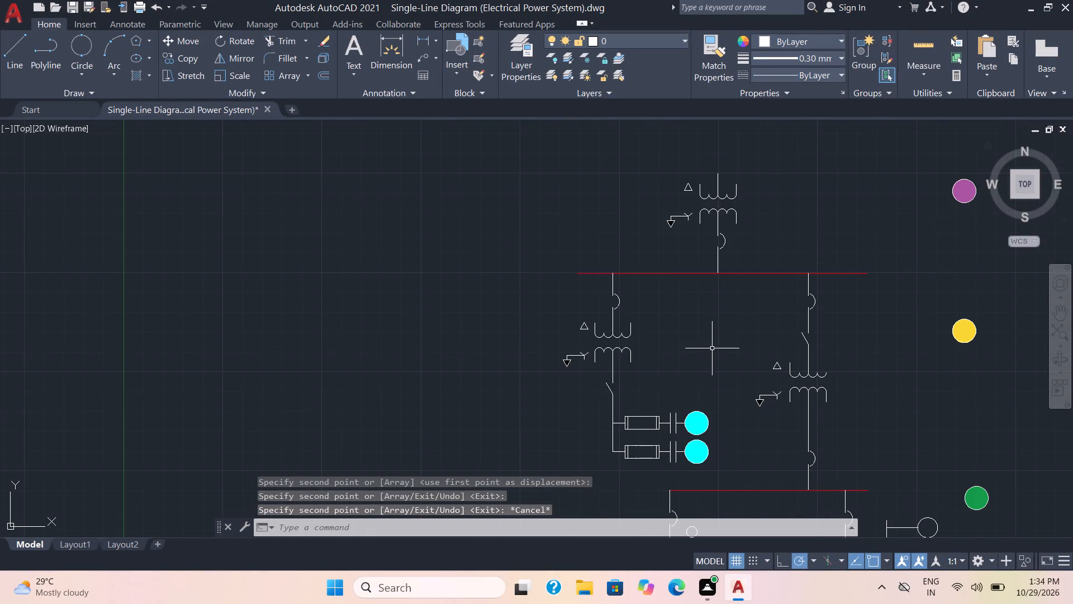
scroll(846, 414, down, 1)
middle_drag(846, 413, 648, 339)
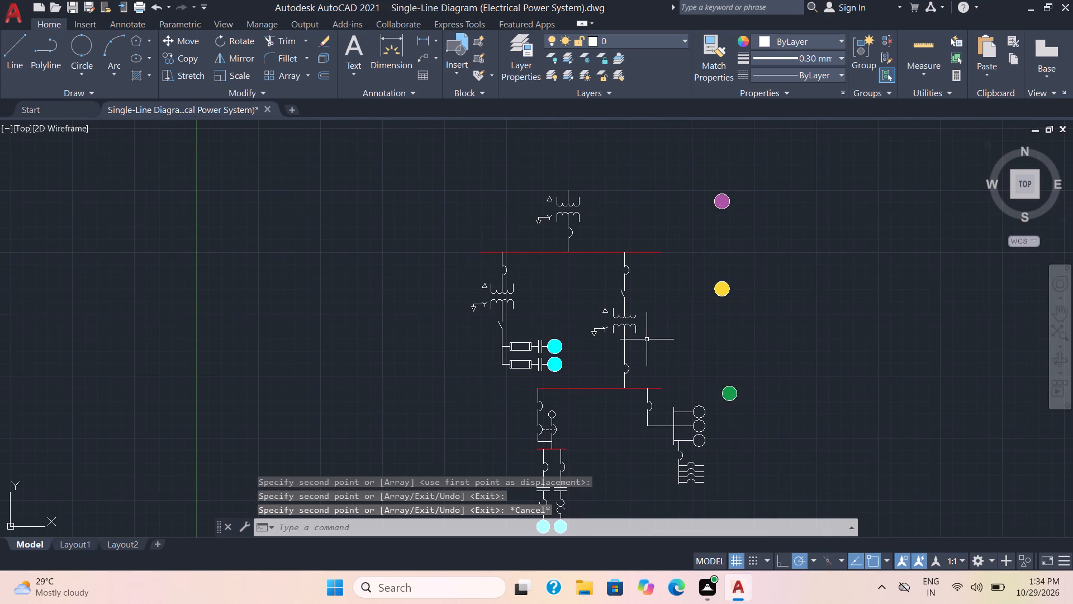
key(ctrl+s)
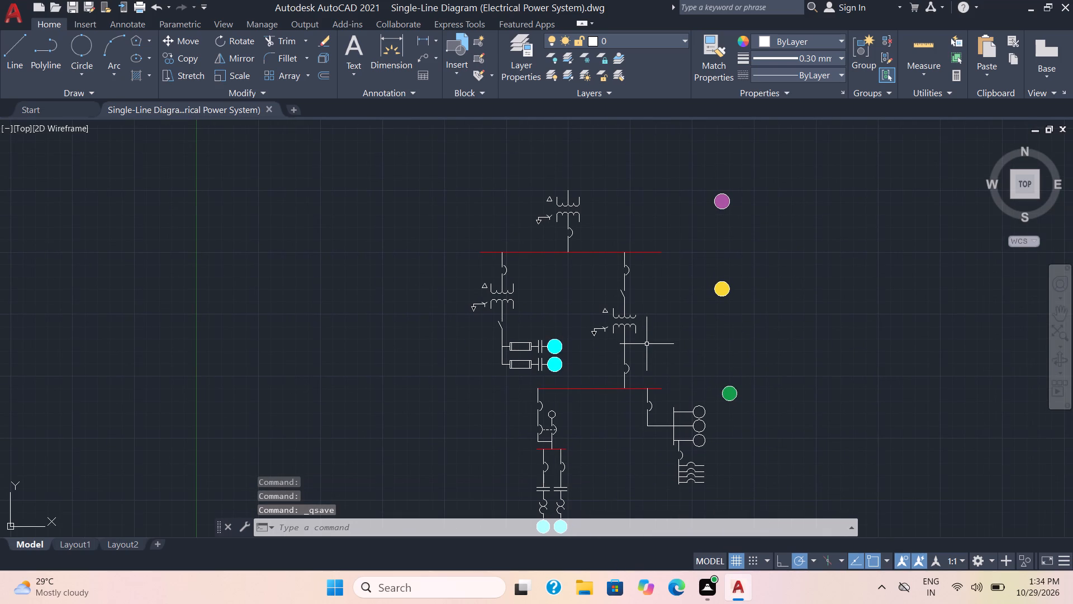
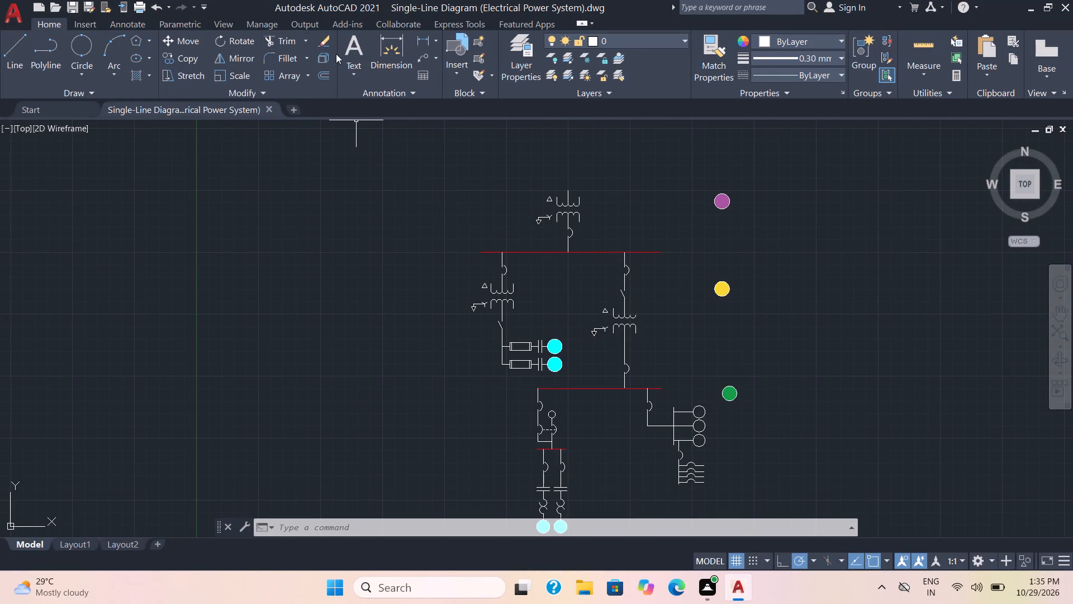
Start a multiline text label east of the topmost transformer with the lines "TX.1" and "10 MVA".
click(357, 53)
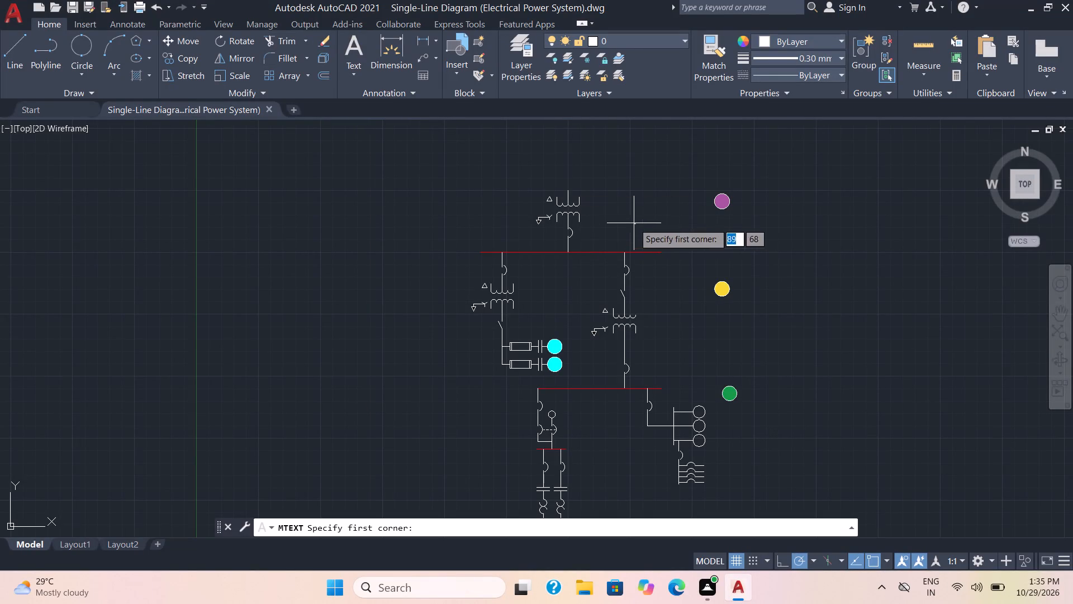
click(592, 190)
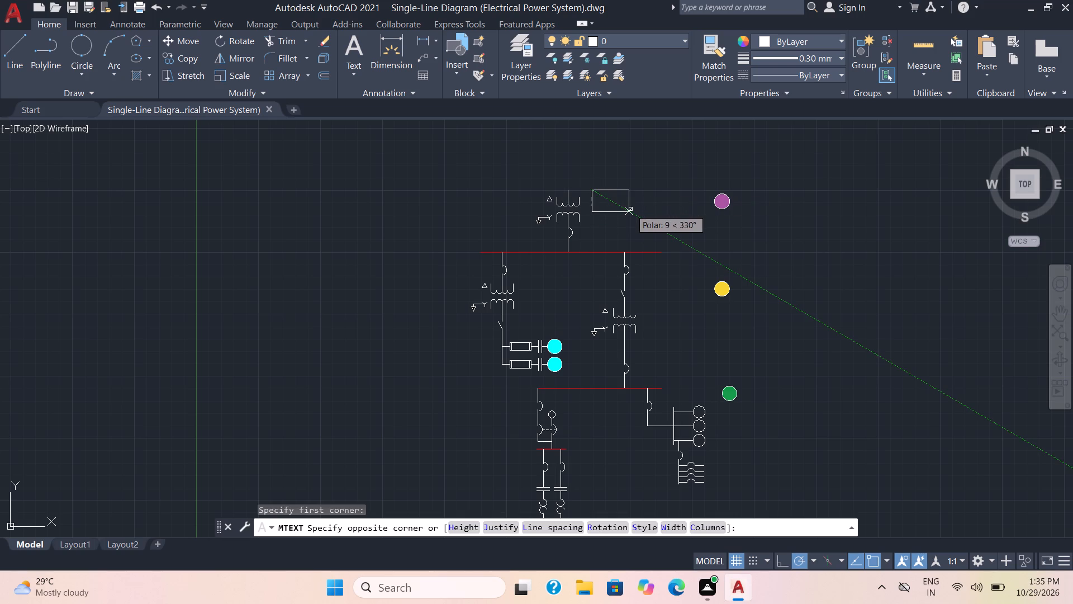
click(630, 209)
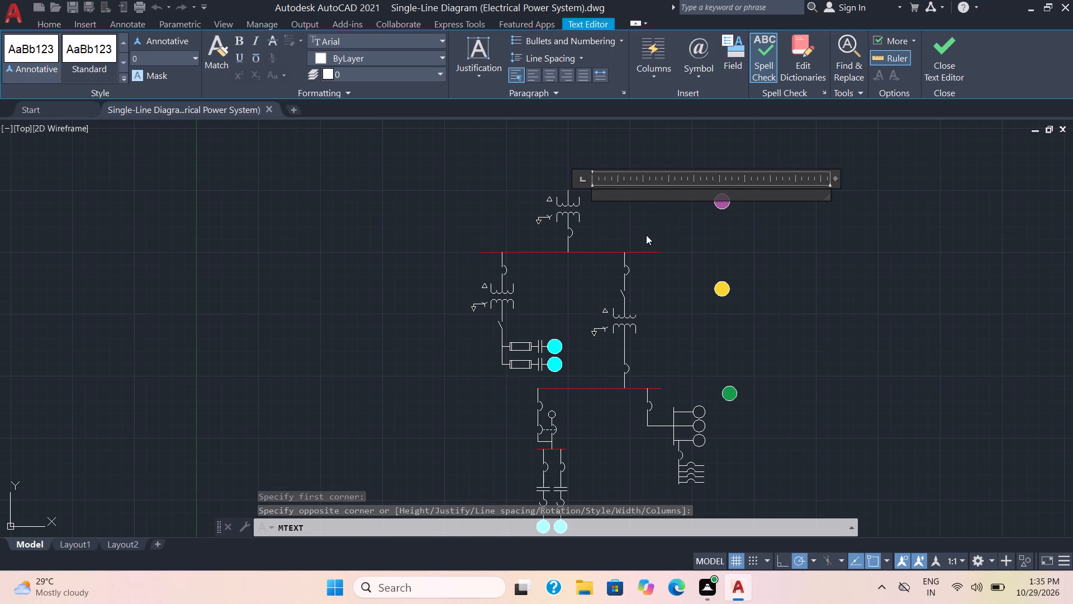
key(t)
key(x)
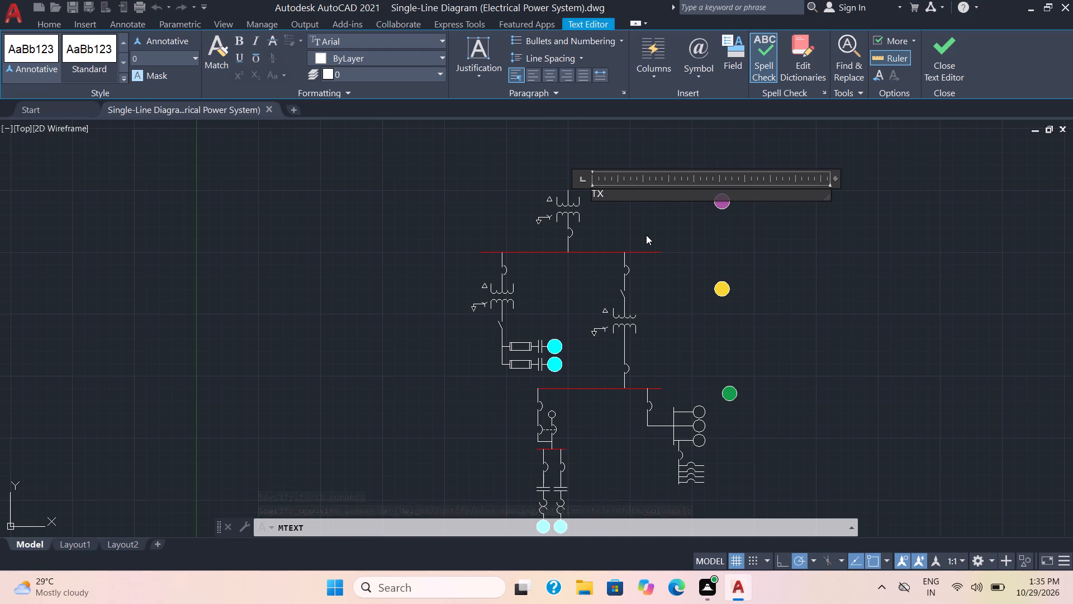
text(.1)
key(Return)
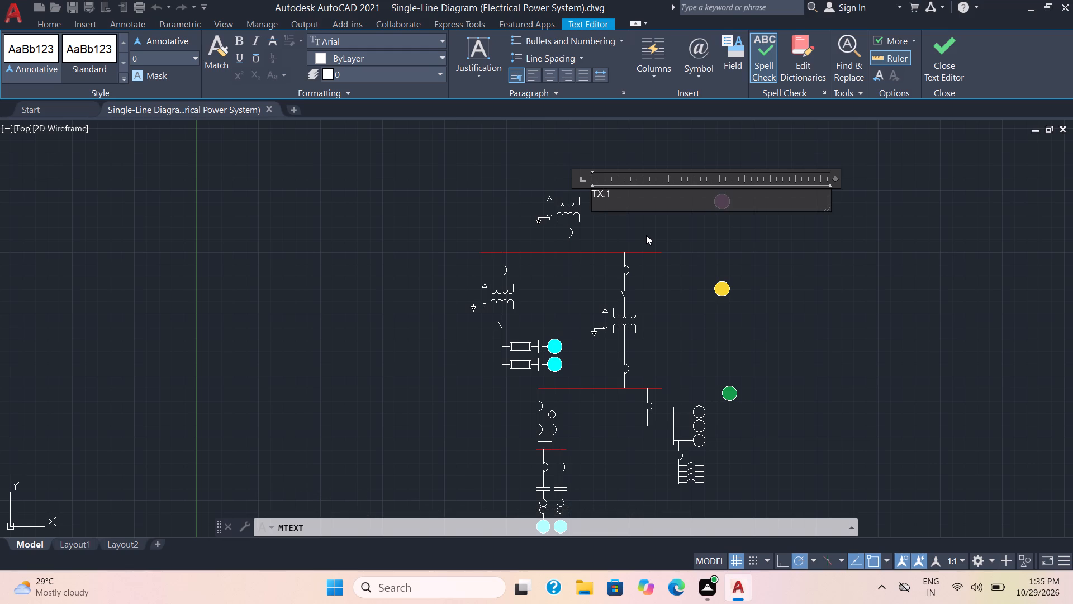
text(10 MVA)
key(Return)
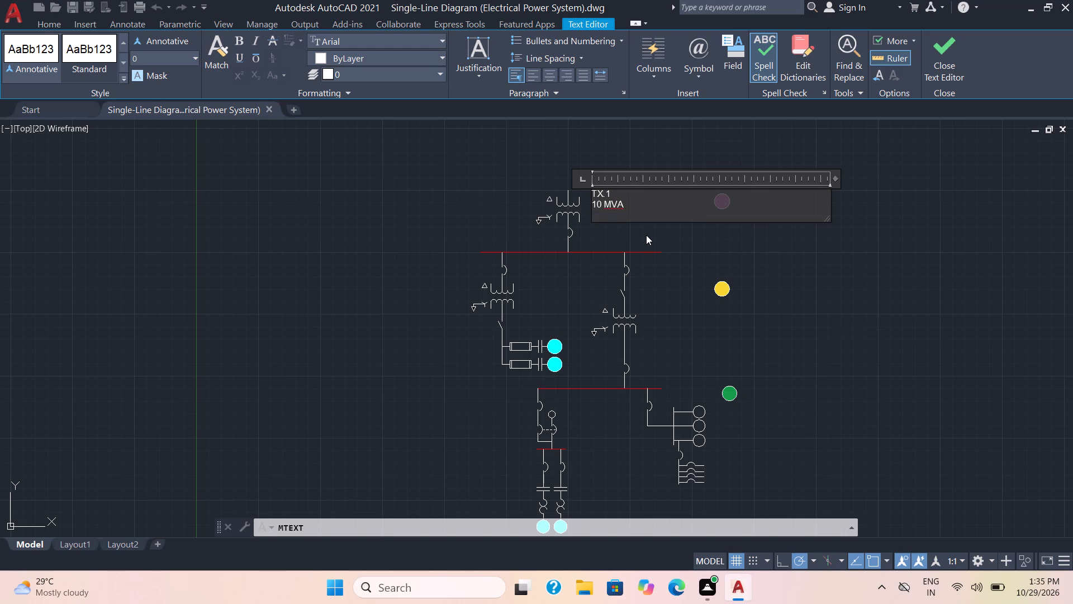
Check the transformer's voltage rating in the reference image and add "35/15kV" as the label's third line.
key(1)
click(581, 593)
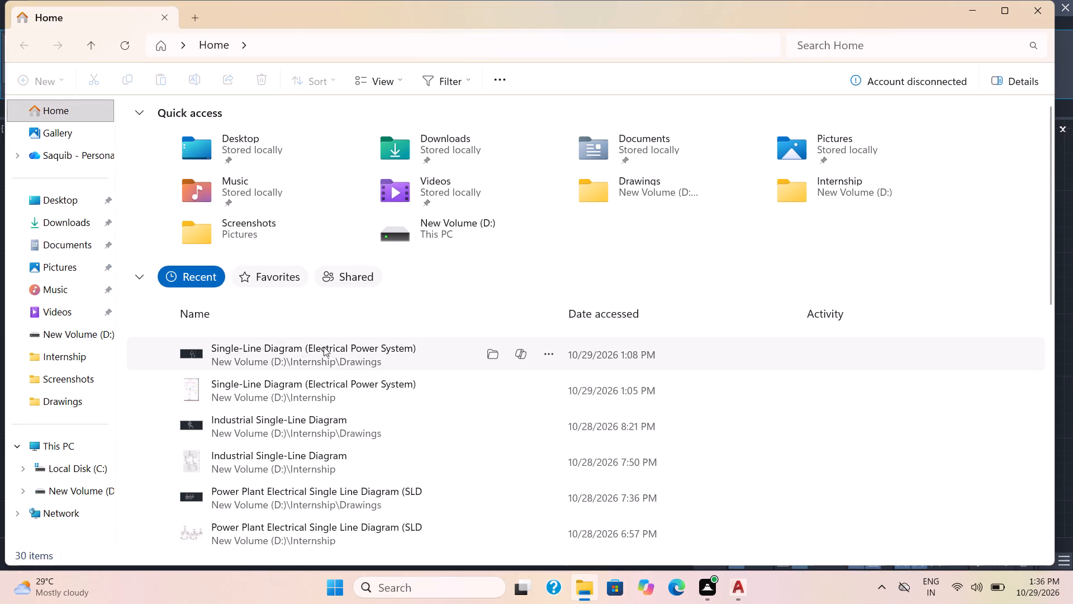
double_click(258, 390)
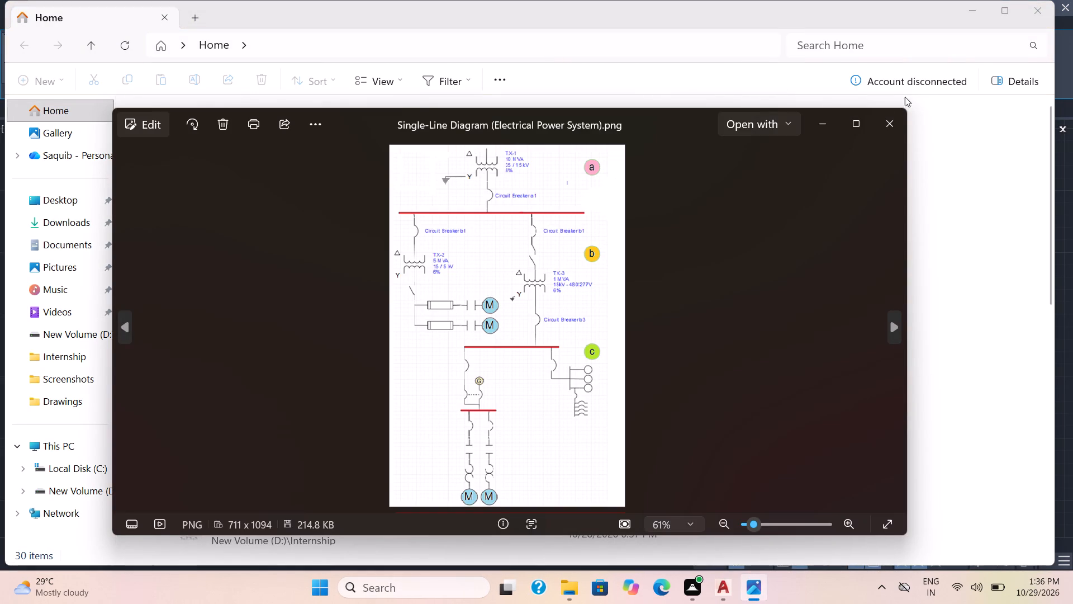
click(886, 117)
click(1033, 8)
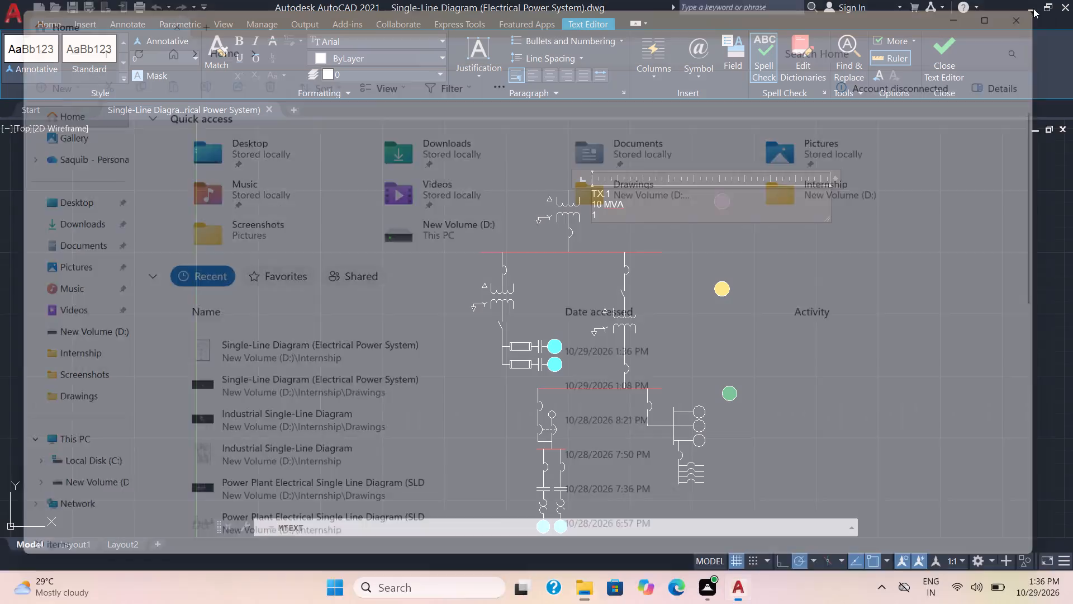
key(BackSpace)
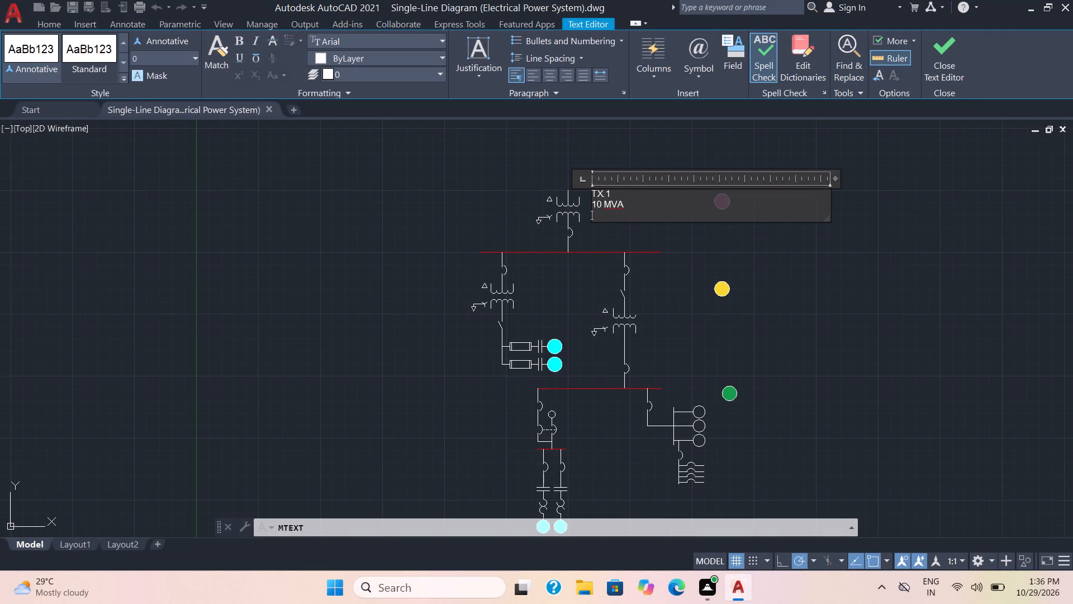
key(3)
text(5/15)
key(k)
key(BackSpace)
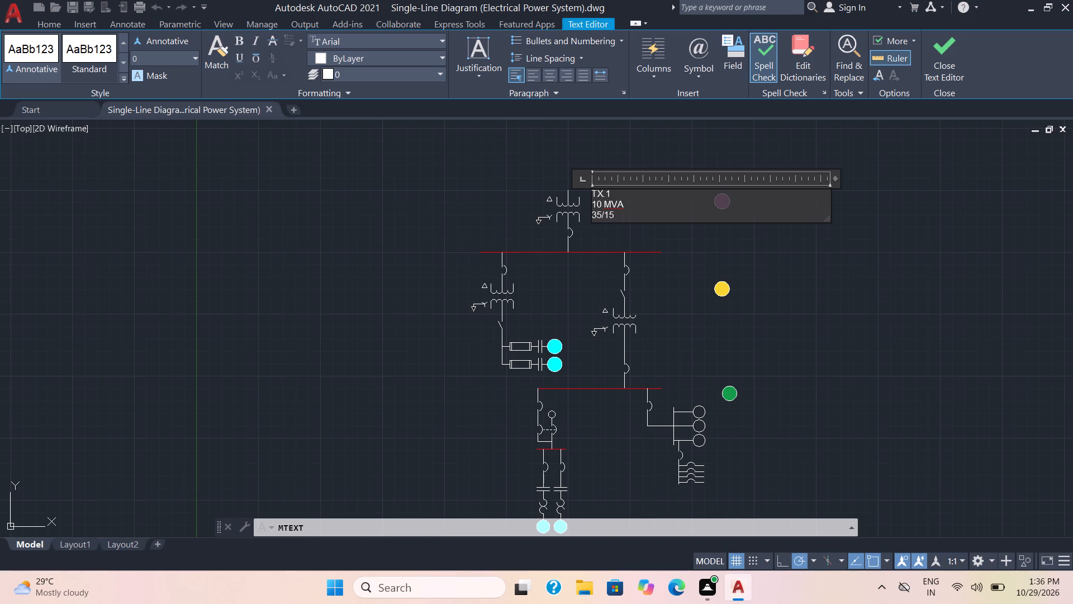
key(shift+k)
key(v)
key(Return)
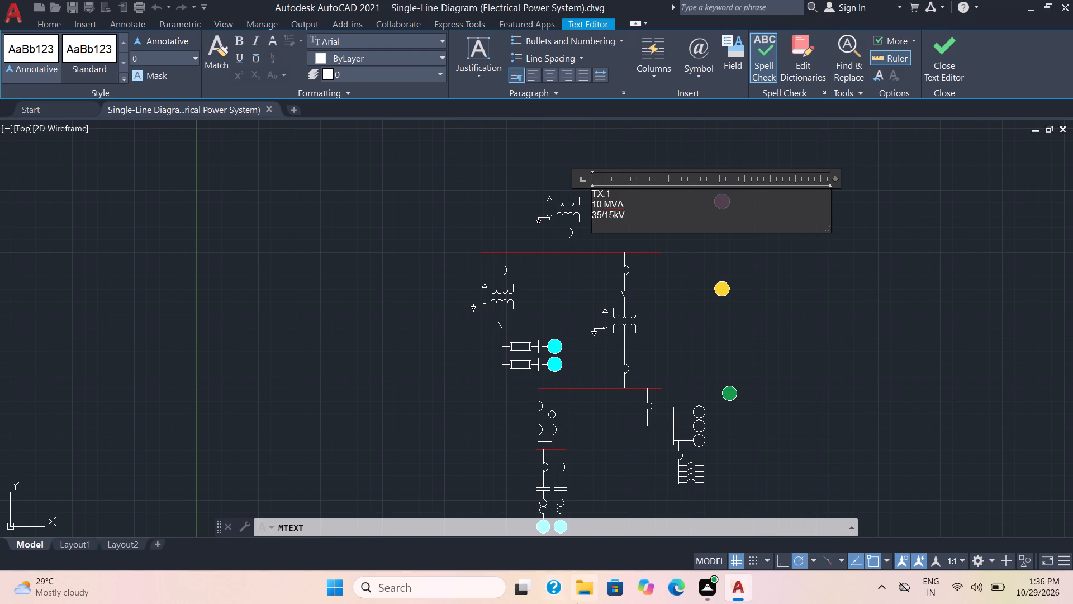
Check the reference image again and finish the topmost transformer's label with "8%" as its last line.
click(584, 583)
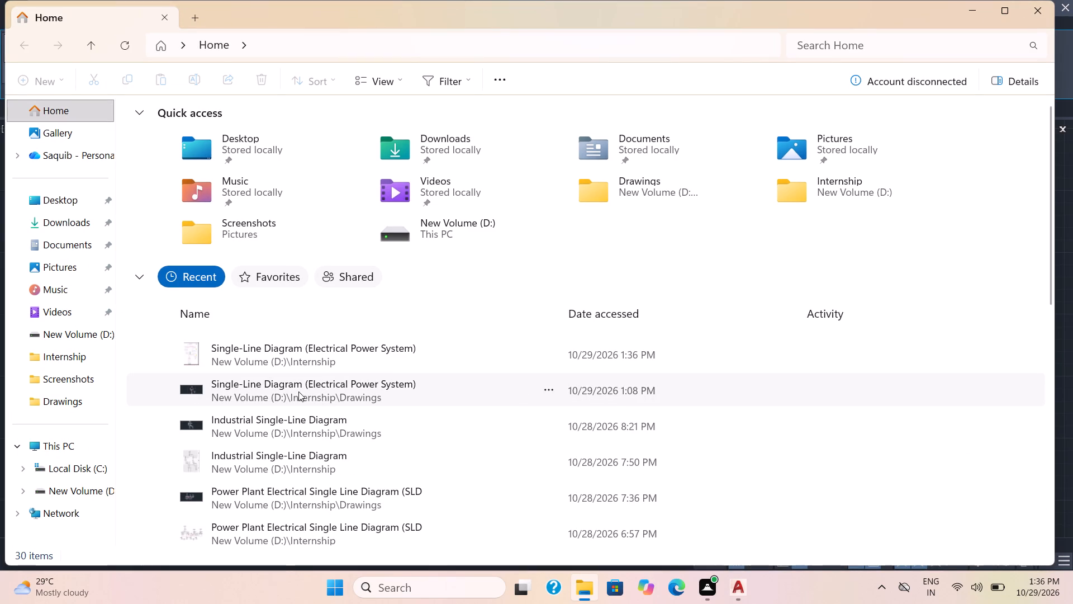
double_click(301, 360)
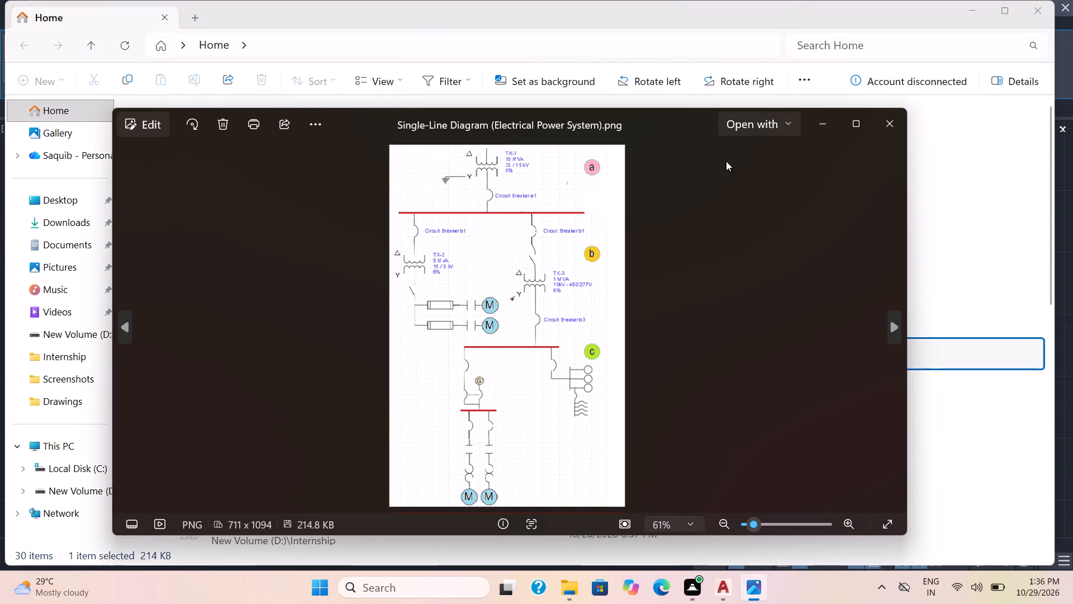
scroll(512, 190, up, 3)
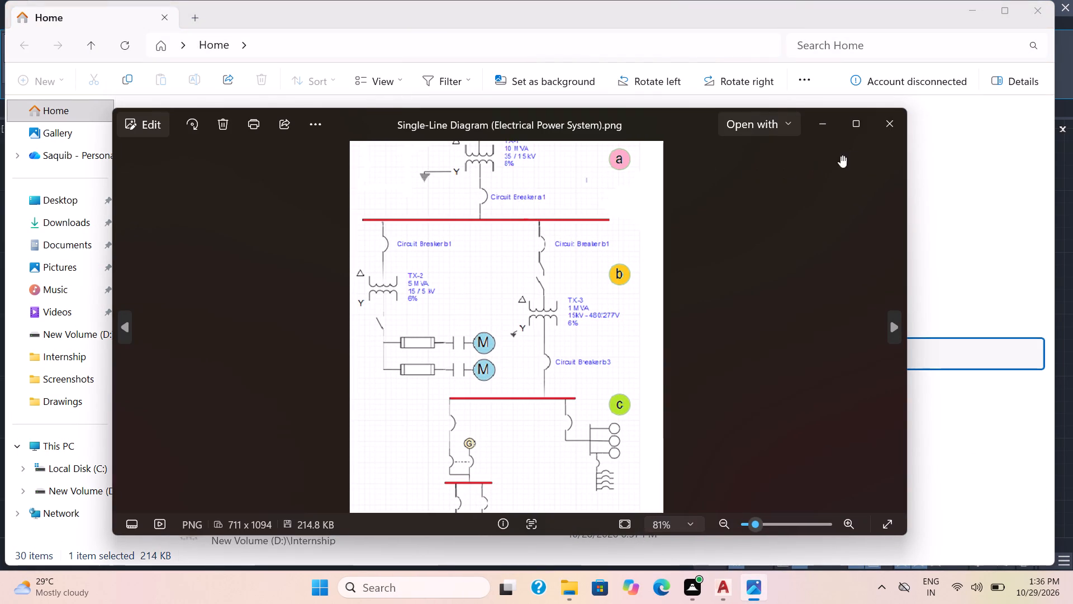
click(894, 131)
click(1034, 18)
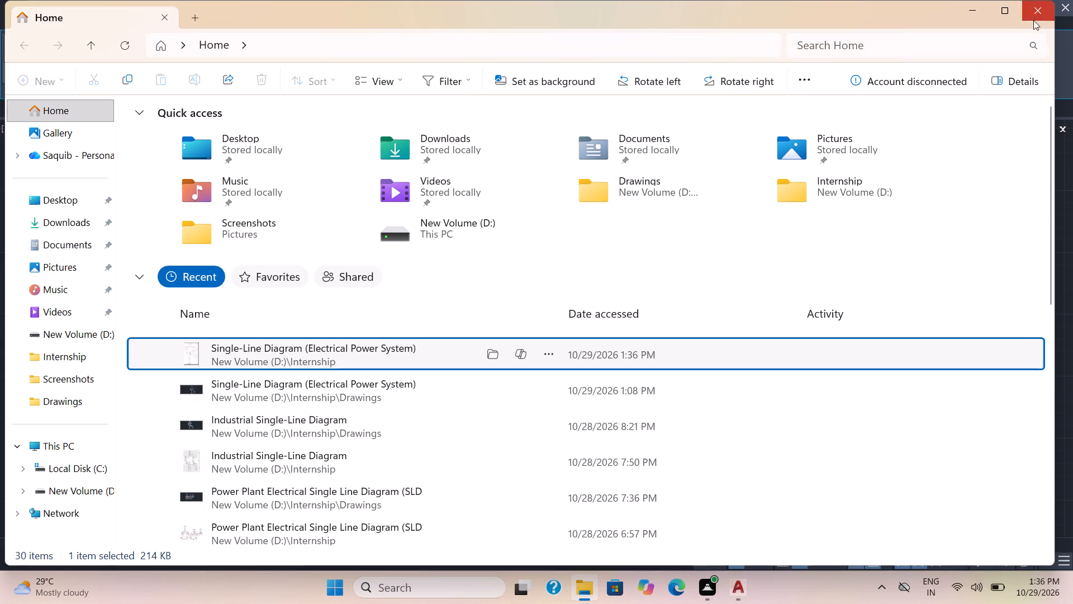
key(8)
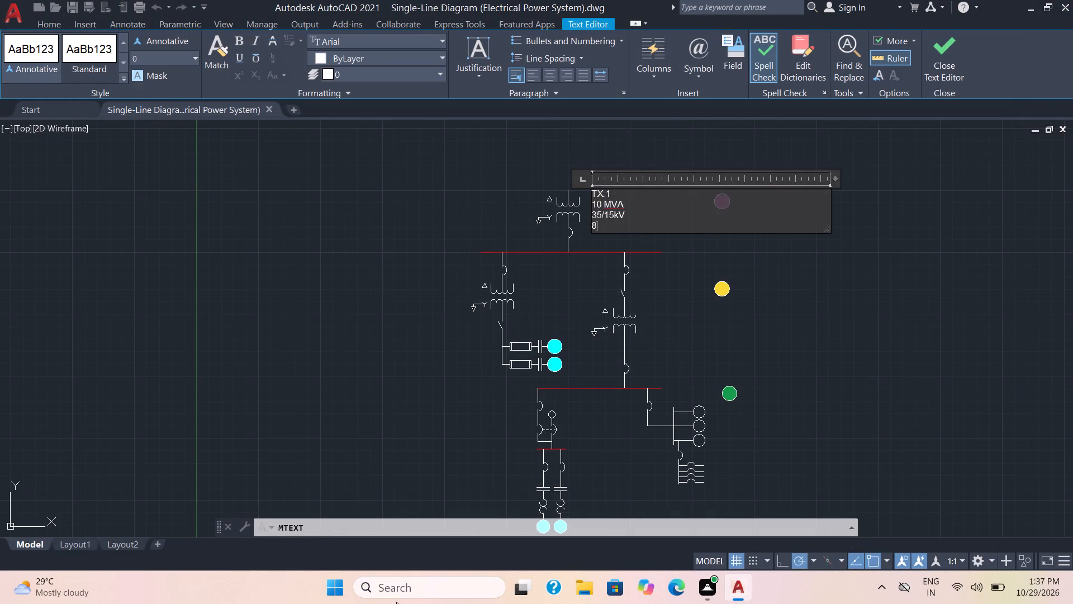
key(shift+percent)
click(797, 263)
Set the text height of the topmost transformer's label to 1.
click(612, 216)
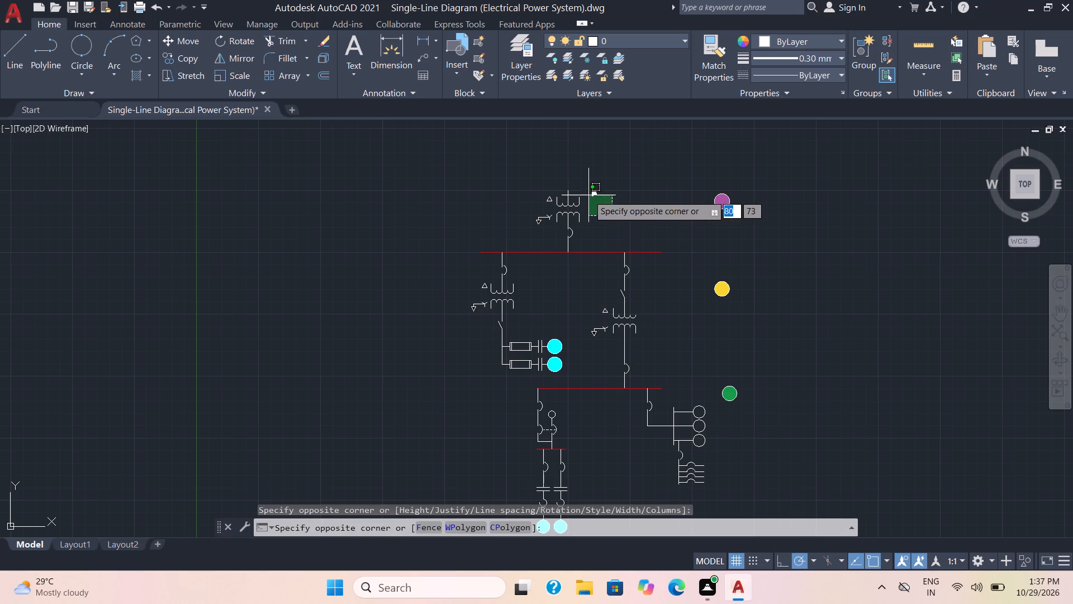
click(587, 178)
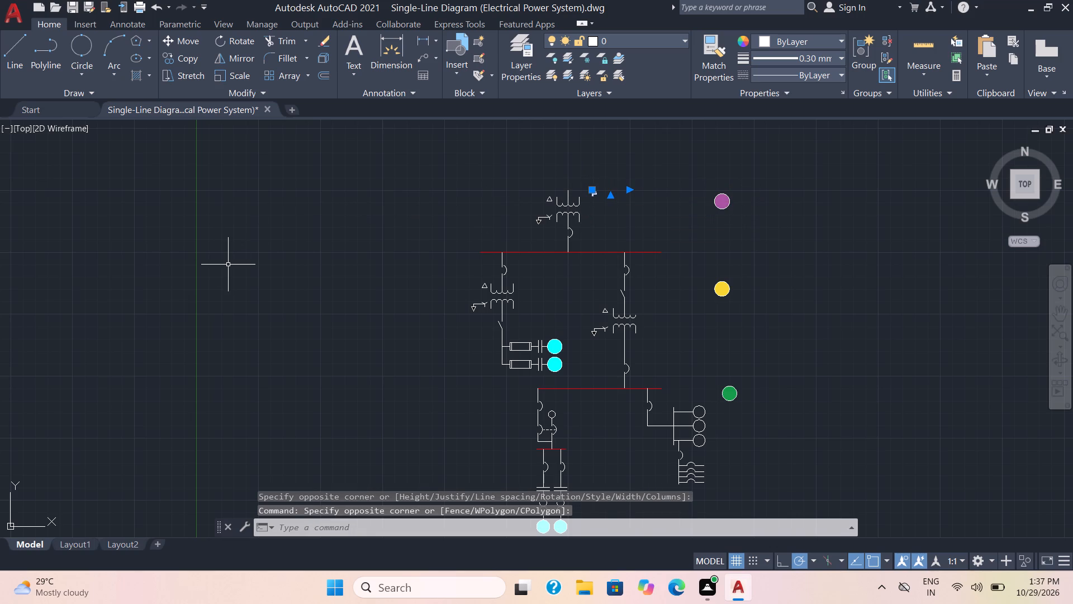
key(ctrl+1)
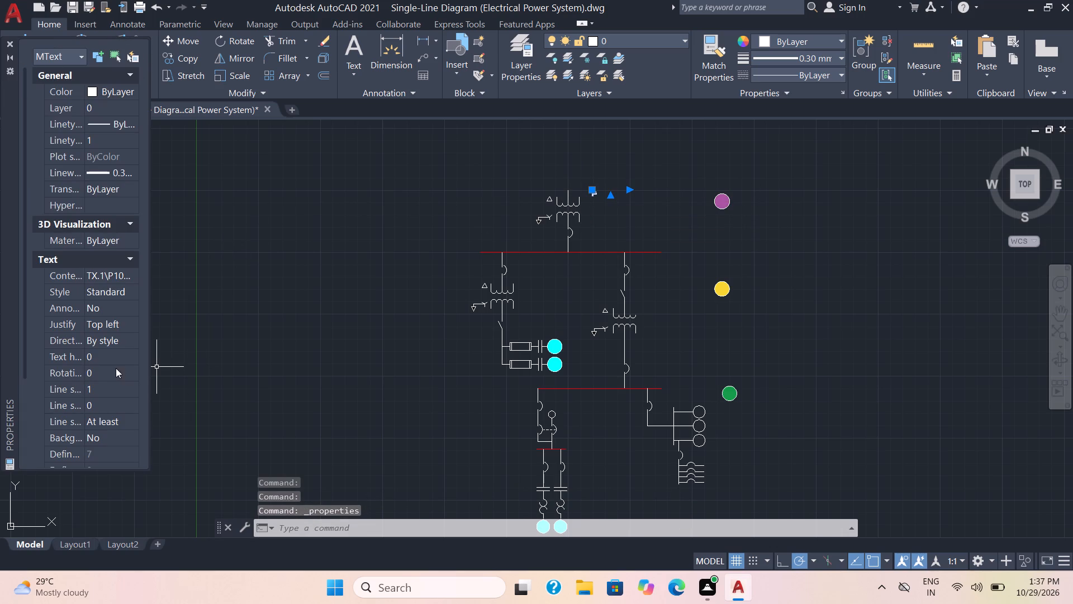
click(106, 358)
key(1)
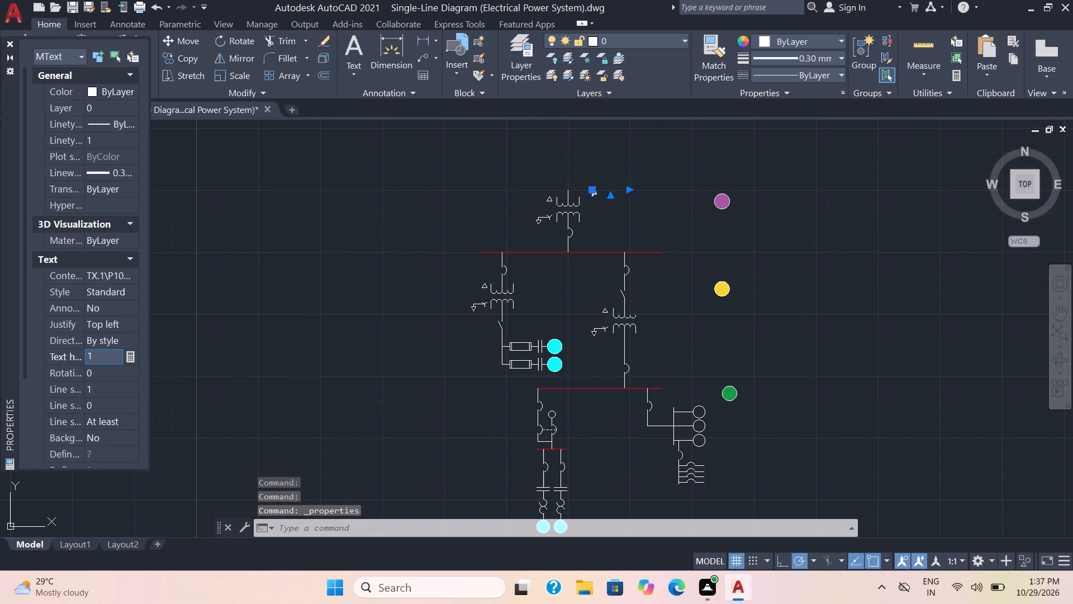
key(Return)
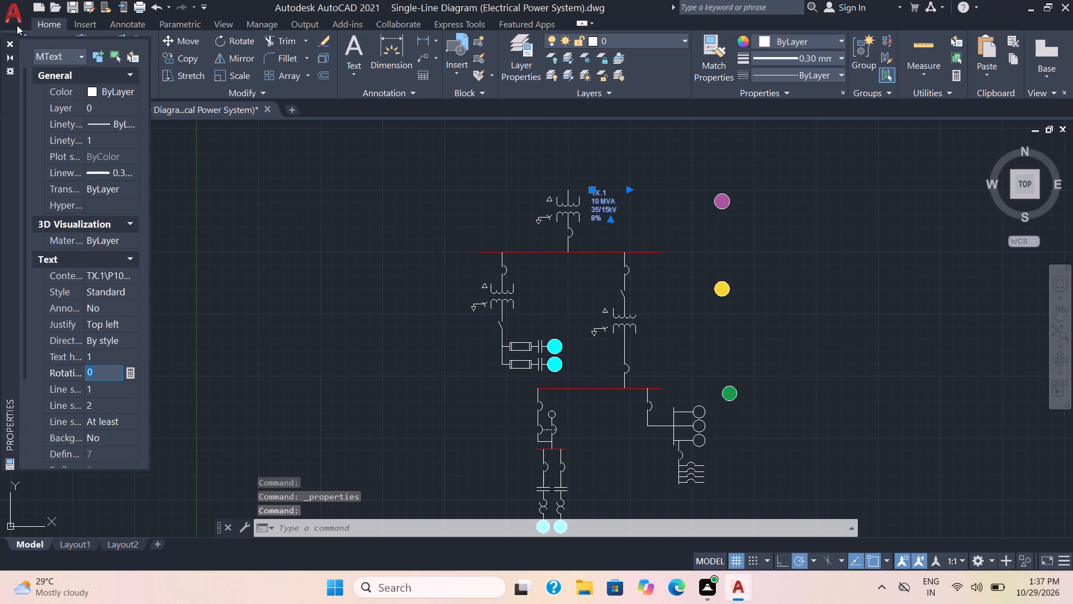
click(11, 43)
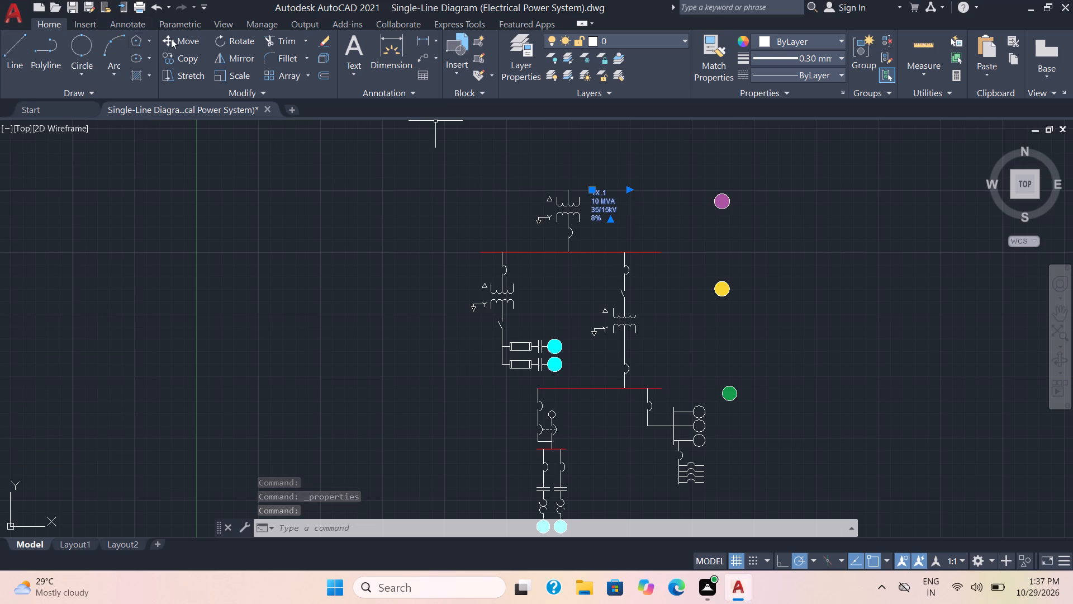
Copy the TX.1 label to the east side of each of the two transformers below the upper red busbar.
click(176, 57)
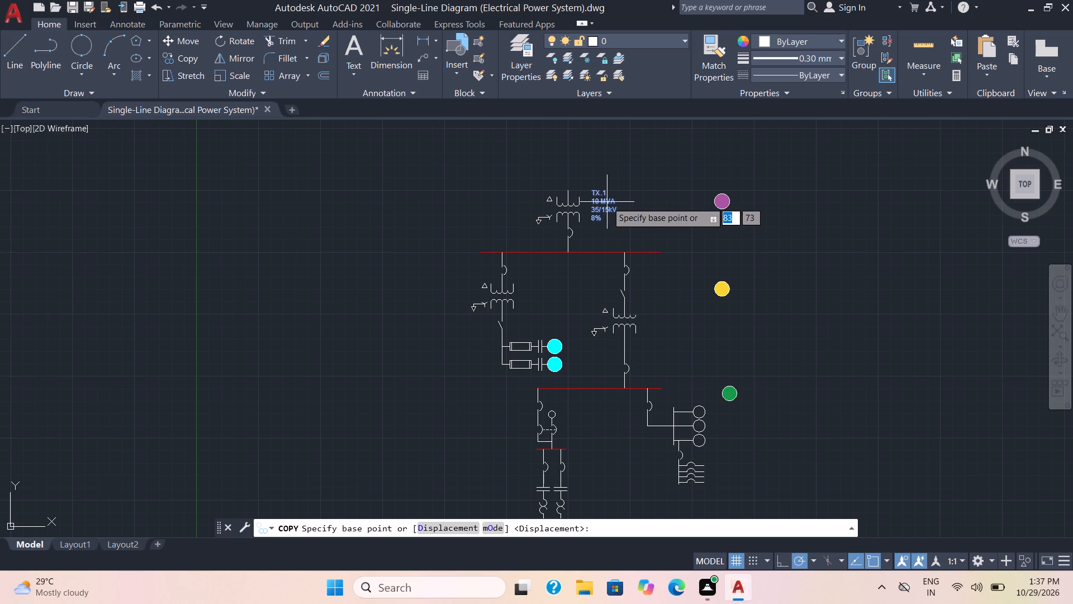
click(607, 202)
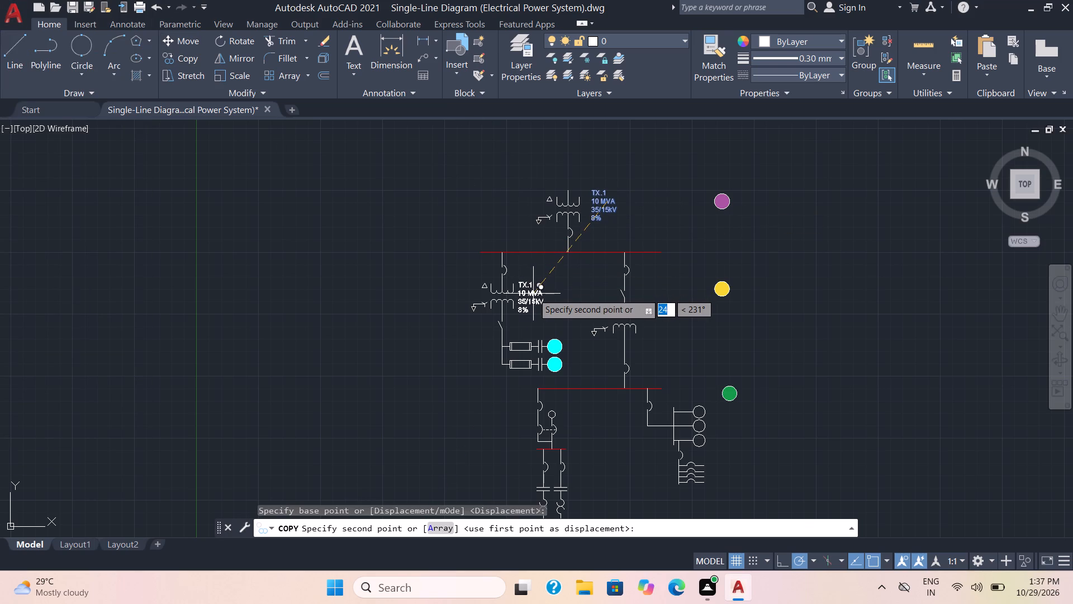
click(531, 293)
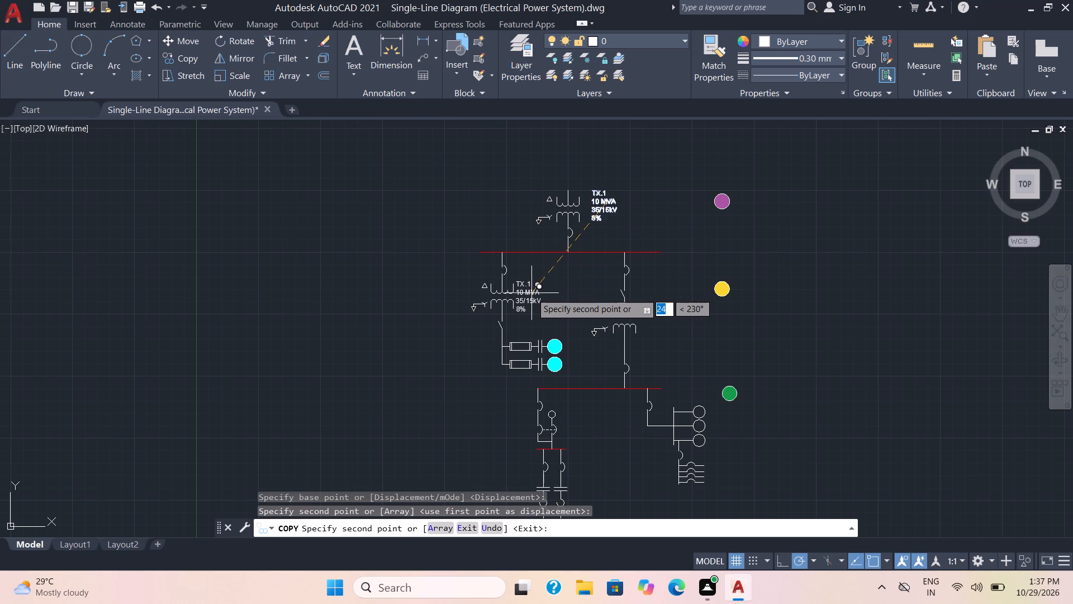
click(657, 320)
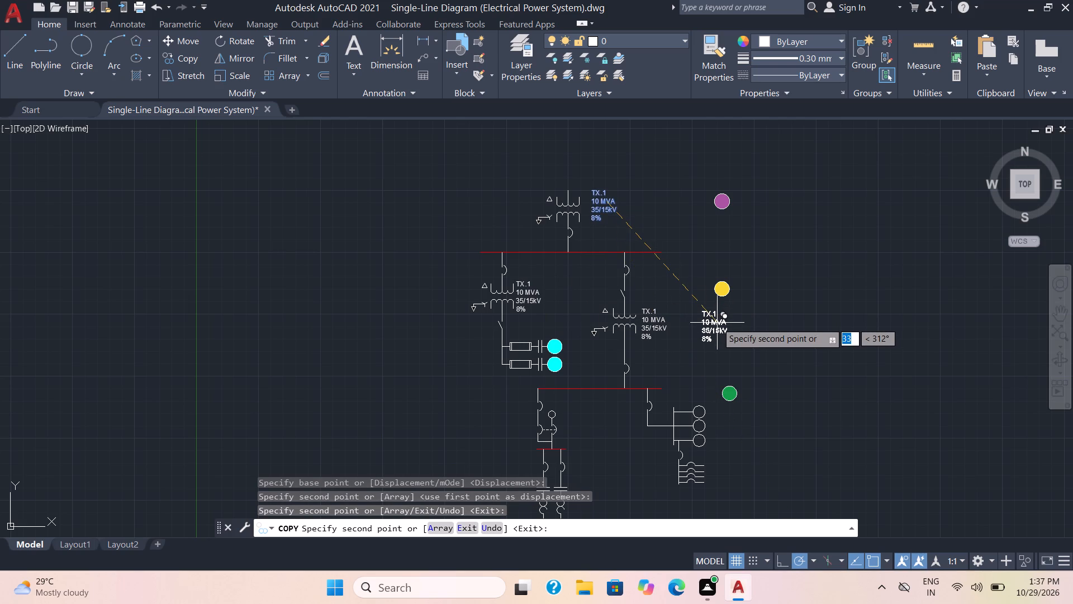
key(Escape)
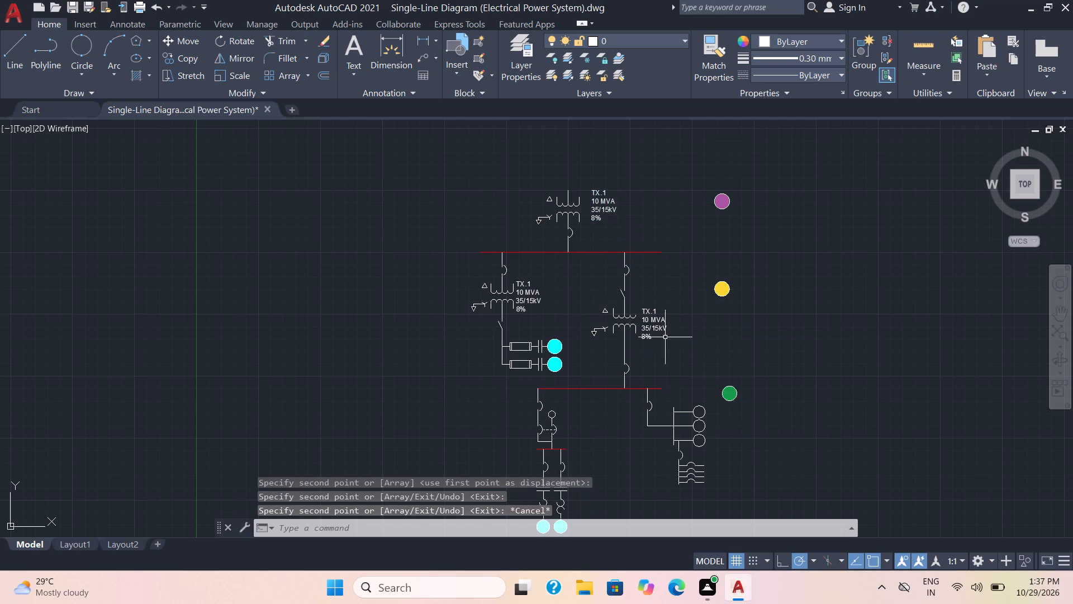
Change the first two lines of the copied label beside the eastern transformer to "TX.2" and "1 MVA".
click(656, 329)
drag(656, 329, 663, 324)
click(659, 313)
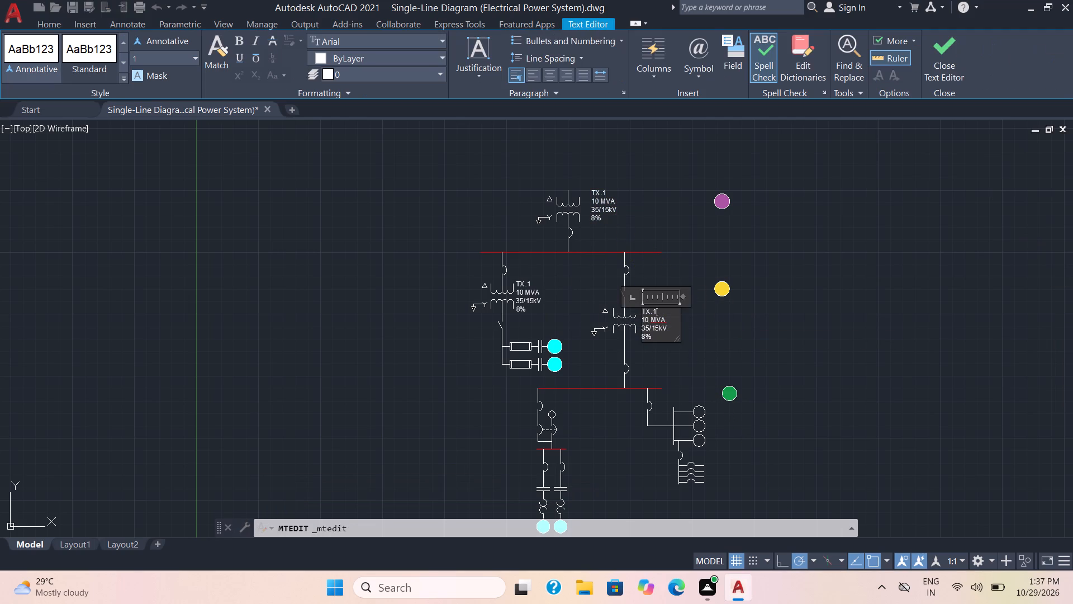
key(BackSpace)
key(2)
scroll(651, 344, up, 2)
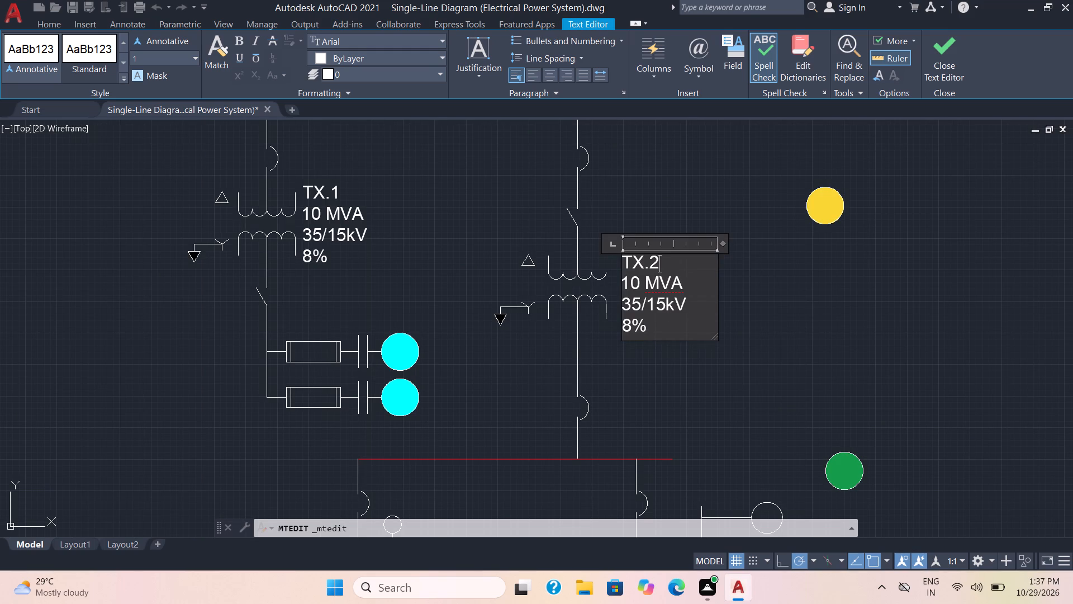
click(641, 285)
key(BackSpace)
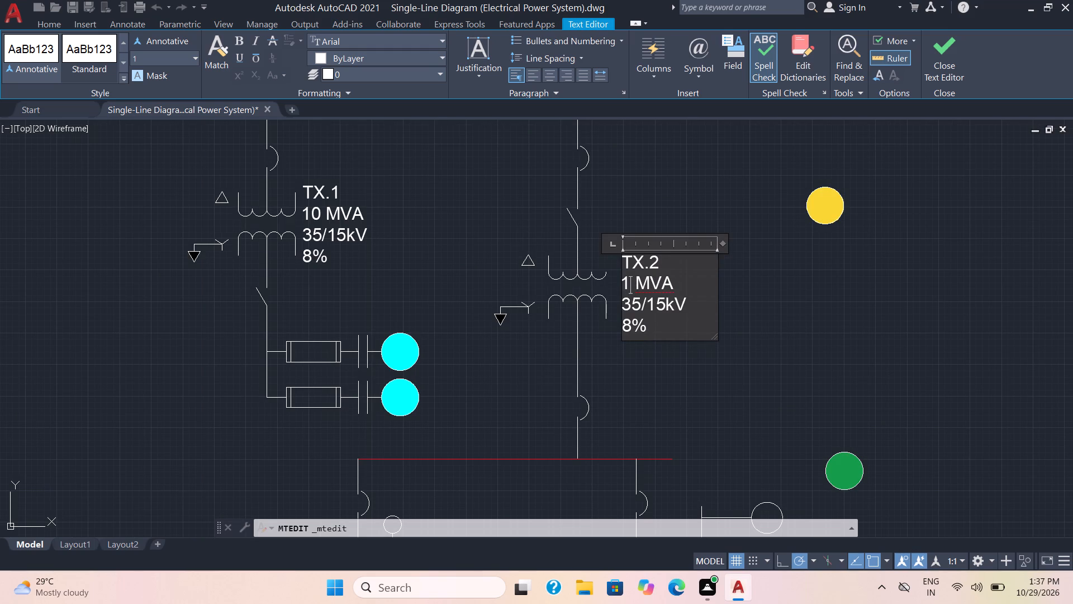
Change the voltage rating in the TX.2 label to "15kV - 480'277V".
click(633, 307)
key(BackSpace)
key(1)
drag(645, 304, 623, 297)
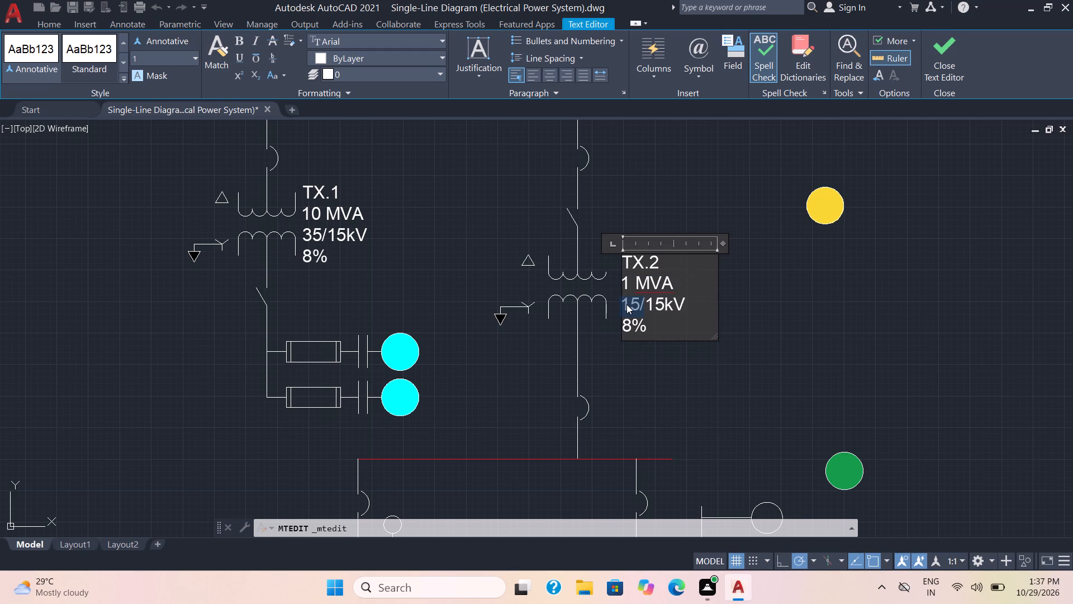
key(BackSpace)
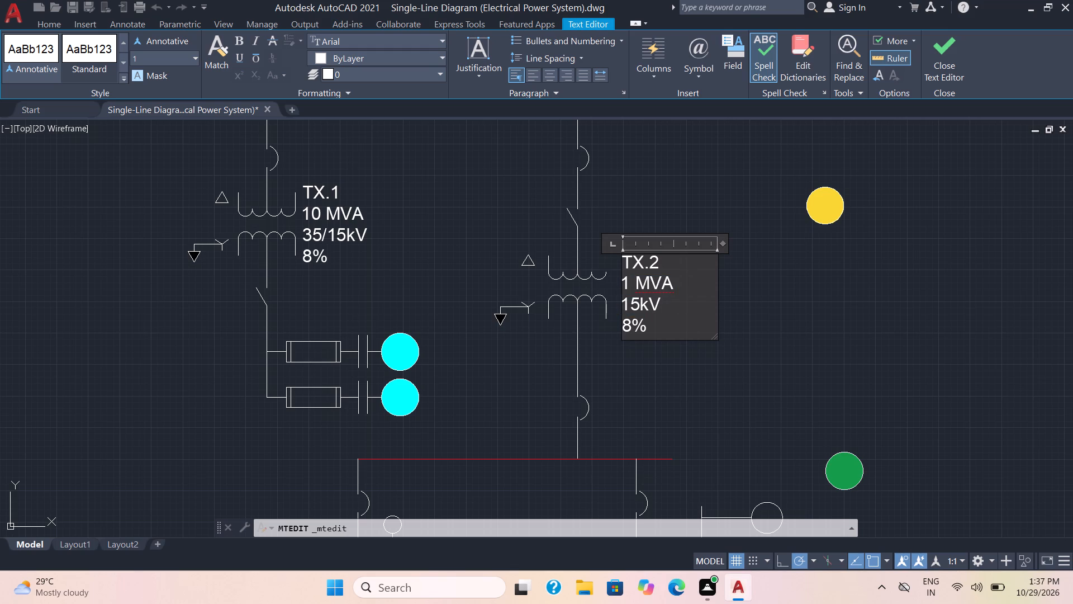
click(671, 304)
key(space)
key(minus)
key(space)
text(480)
key(apostrophe)
text(277)
key(v)
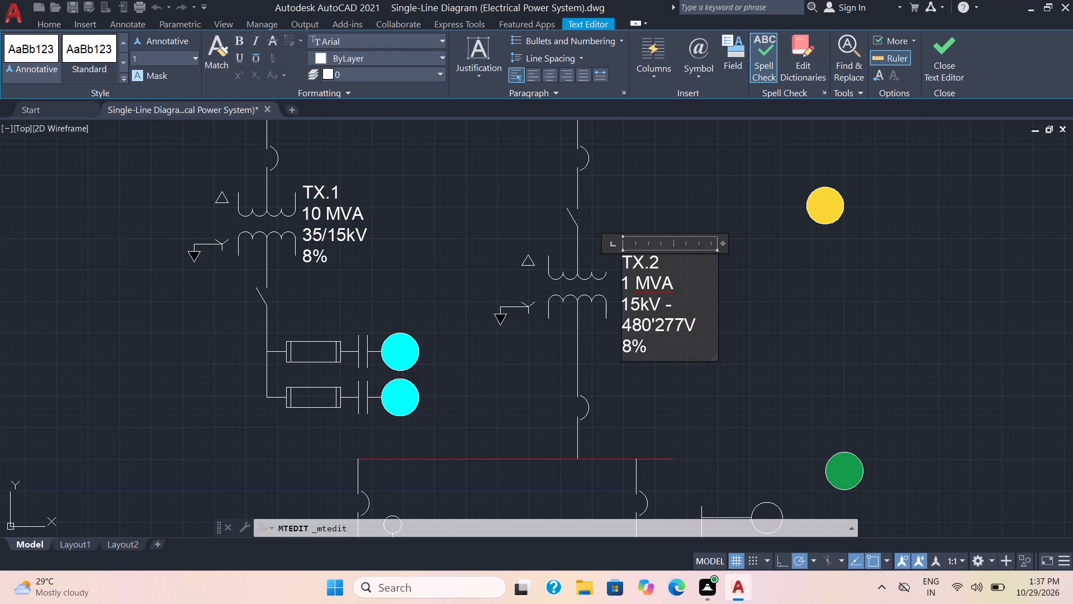
Change the percentage in the TX.2 label to "6%" and finish editing the label.
click(632, 345)
key(BackSpace)
key(6)
click(783, 370)
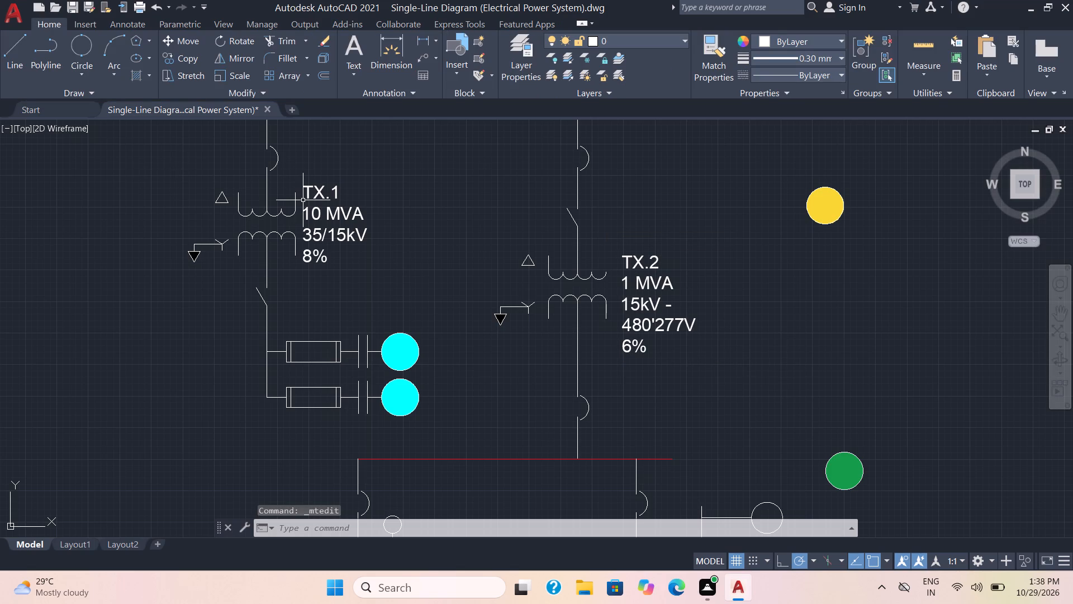
Change the first two lines of the copied label beside the western transformer to "TX.3" and "5 MVA".
double_click(318, 209)
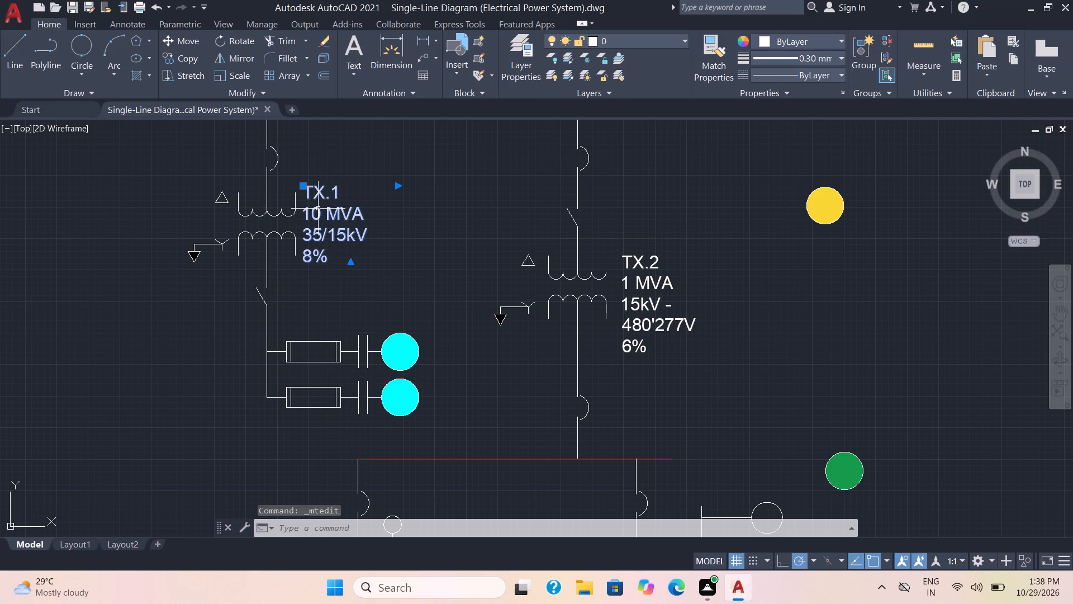
click(343, 191)
key(BackSpace)
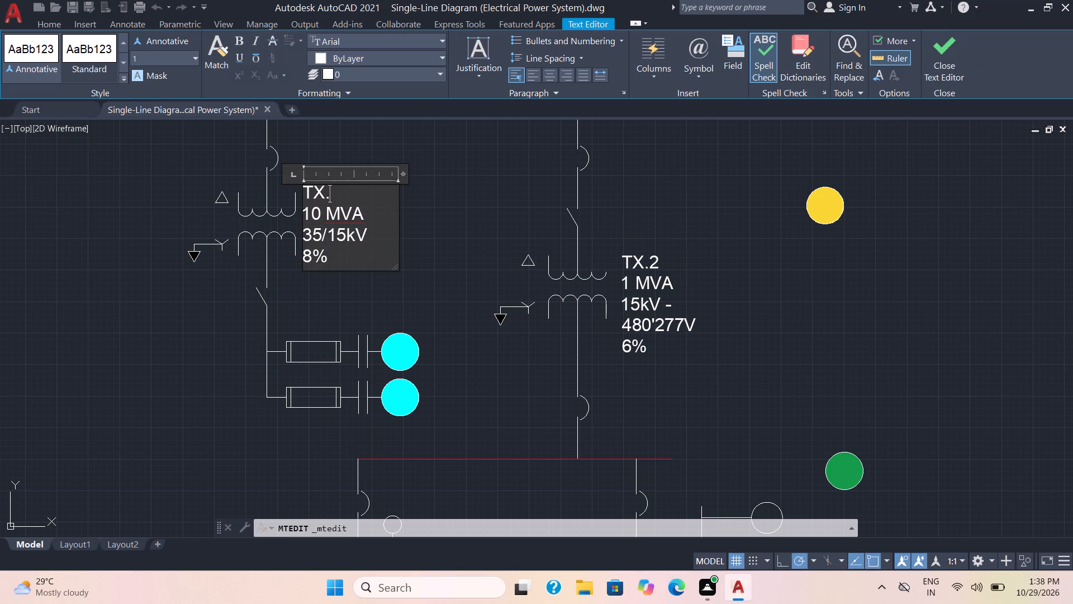
key(3)
drag(324, 214, 286, 210)
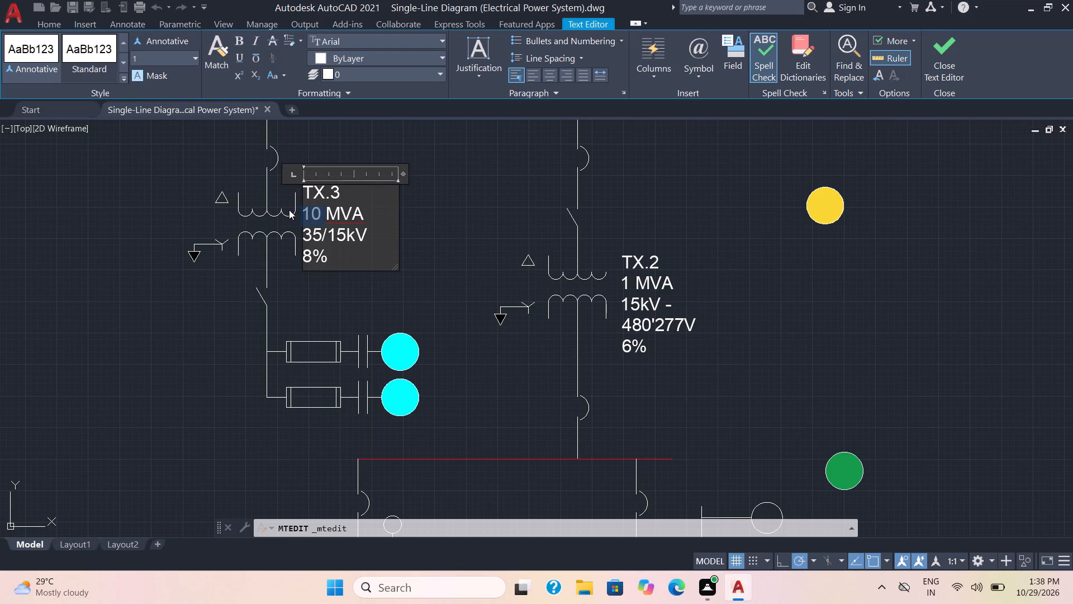
key(5)
key(space)
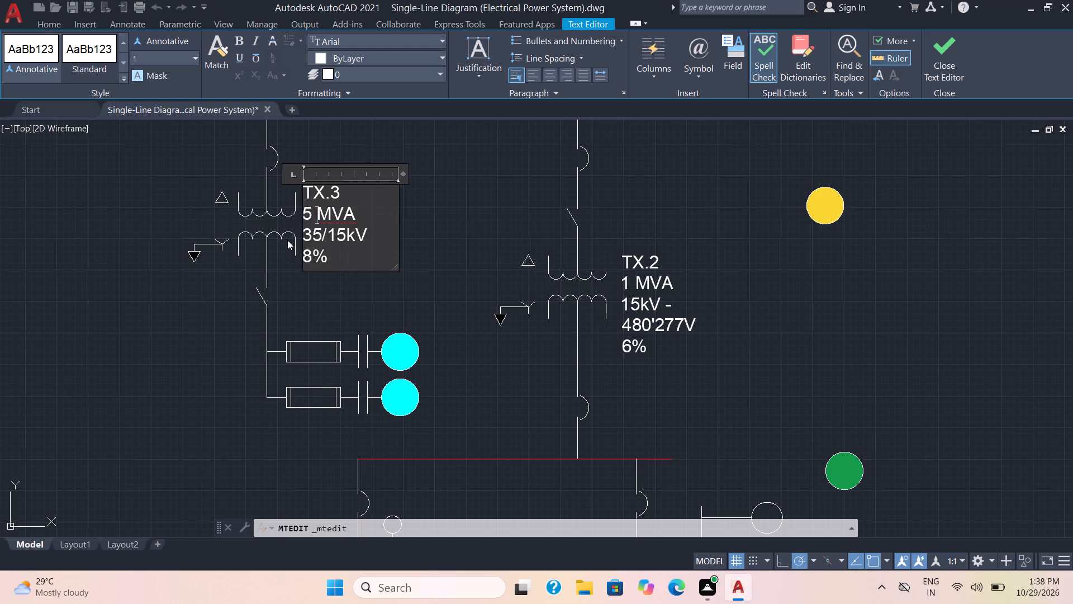
Change the last two lines of the TX.3 label to "15/5kV" and "6%", and finish editing it.
drag(314, 233, 312, 233)
drag(312, 233, 301, 237)
key(1)
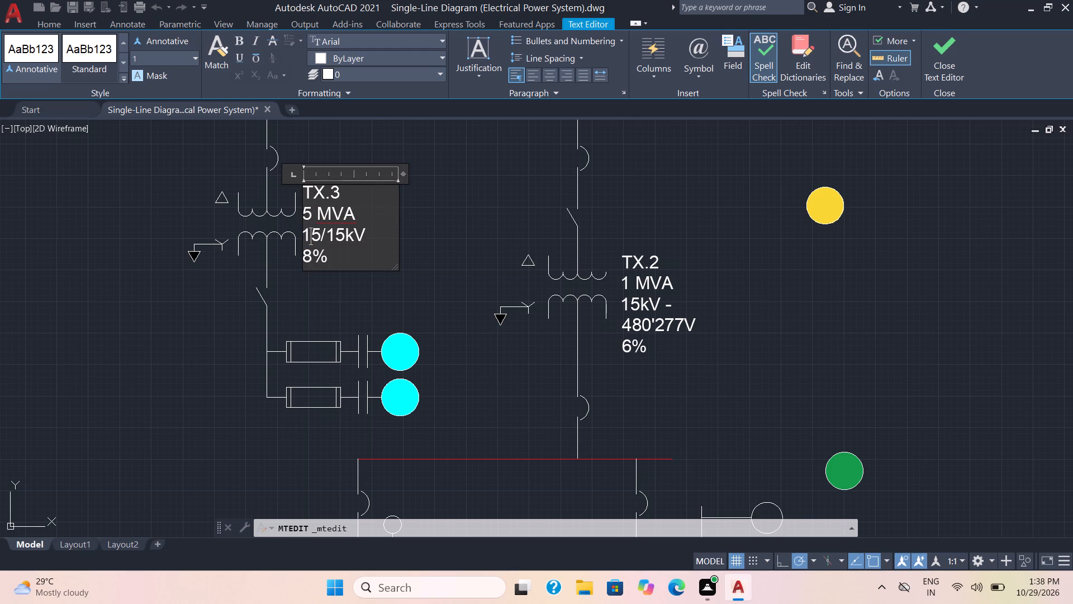
click(335, 237)
key(BackSpace)
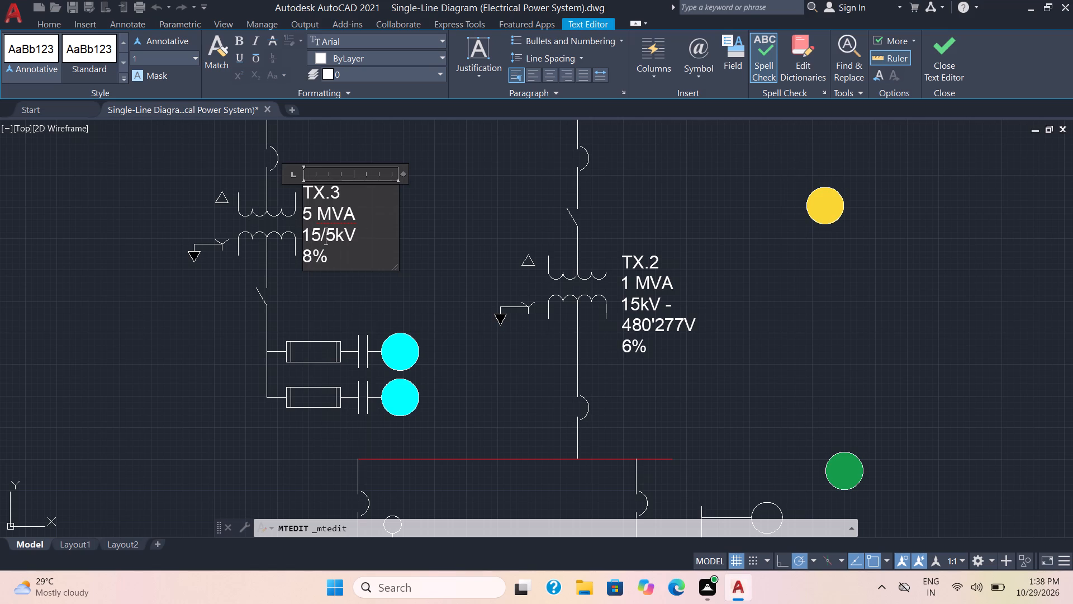
click(312, 252)
key(BackSpace)
key(6)
click(391, 289)
Save the drawing.
scroll(405, 295, down, 1)
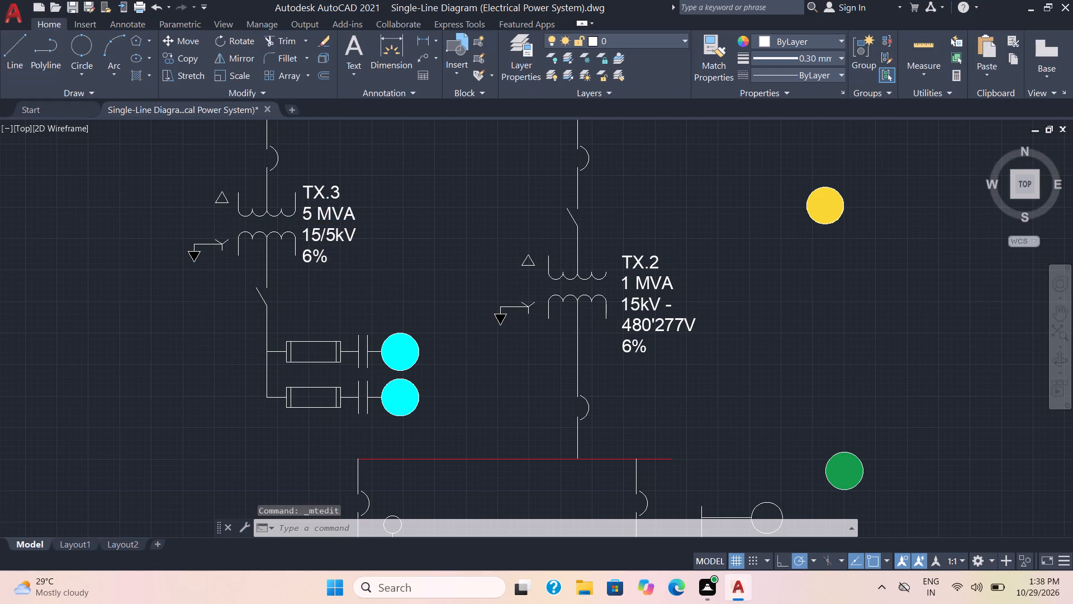
key(ctrl+s)
Add the multiline text label "Circuit Breaker a1" beside the circuit breaker below transformer TX.1.
scroll(479, 307, down, 1)
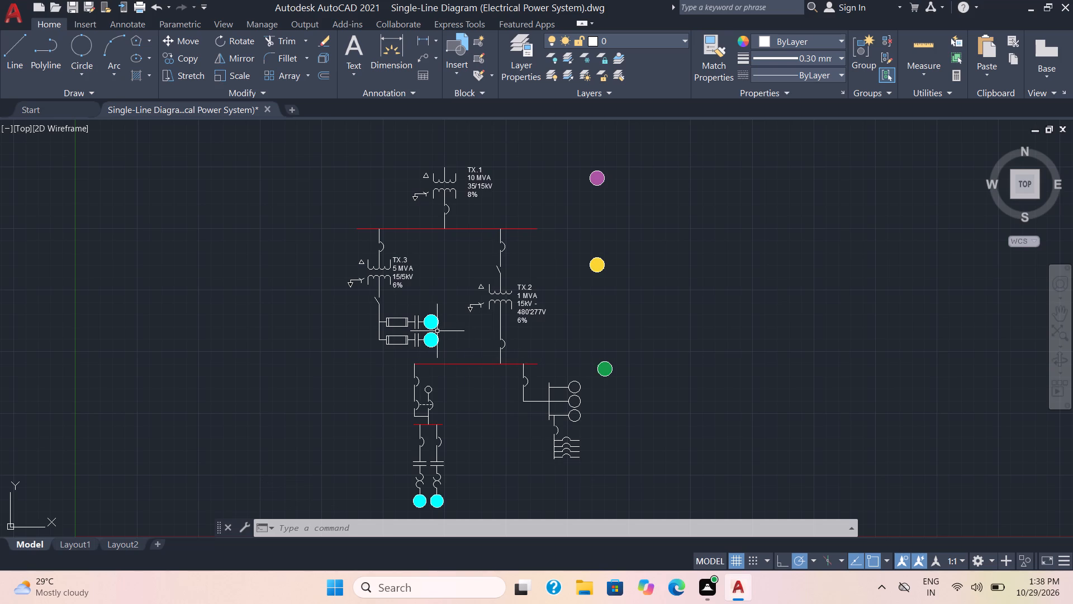
click(349, 52)
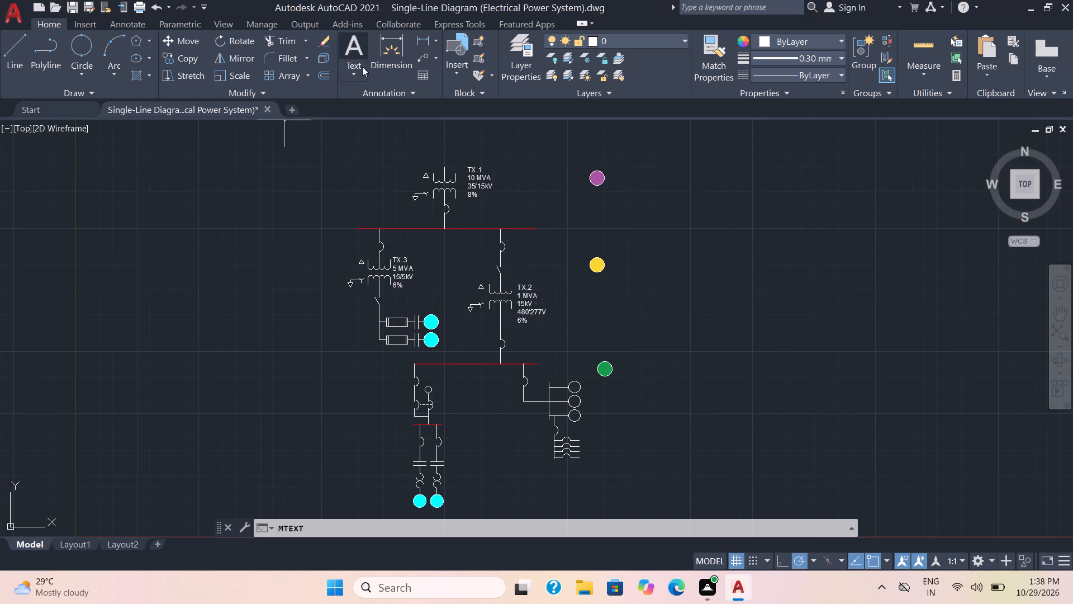
scroll(451, 202, up, 1)
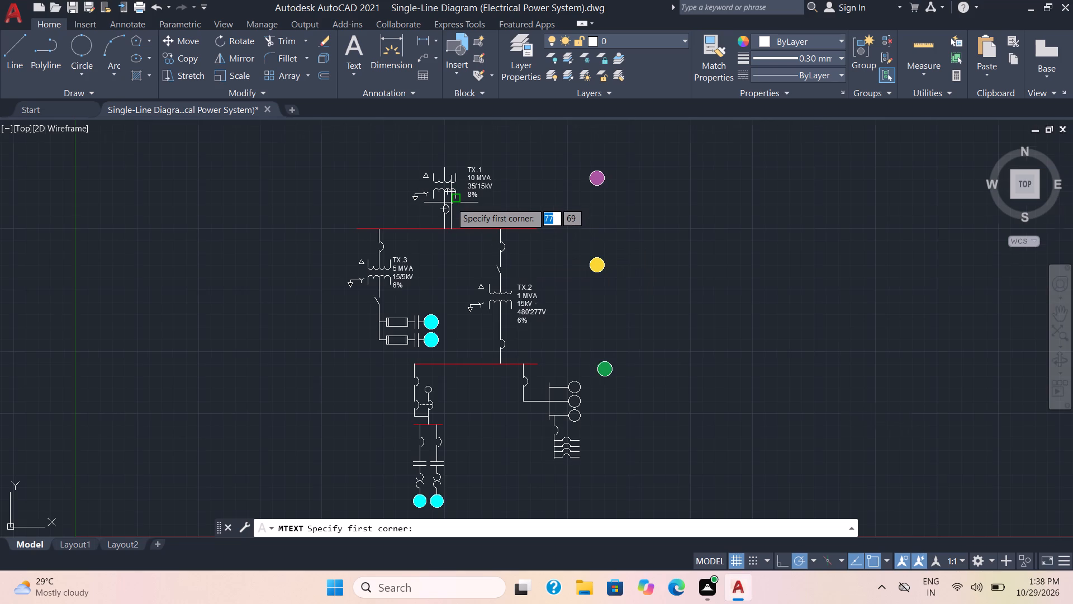
scroll(451, 202, up, 3)
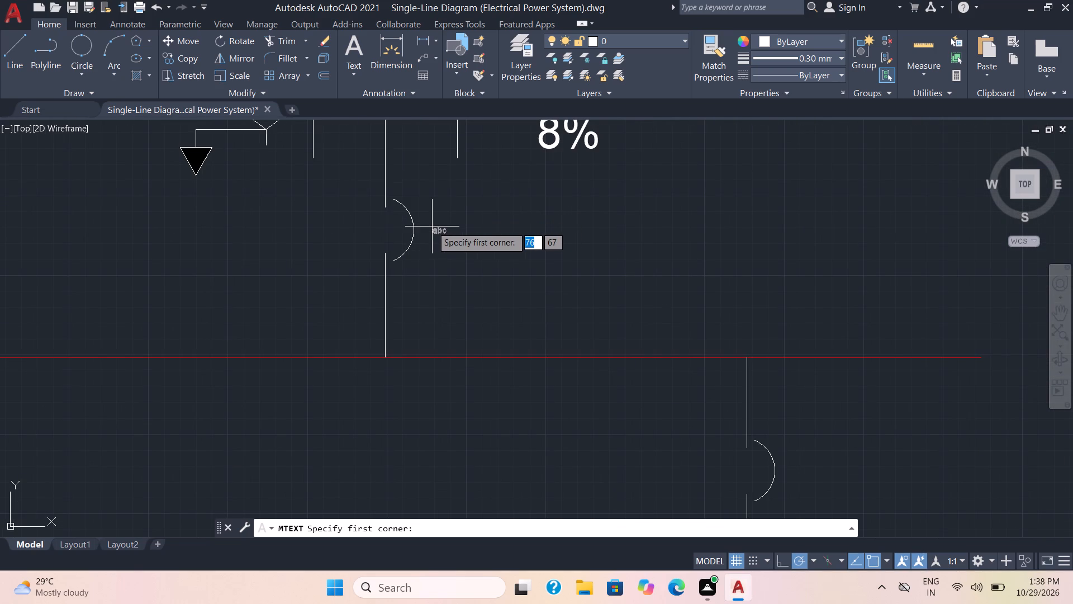
click(432, 225)
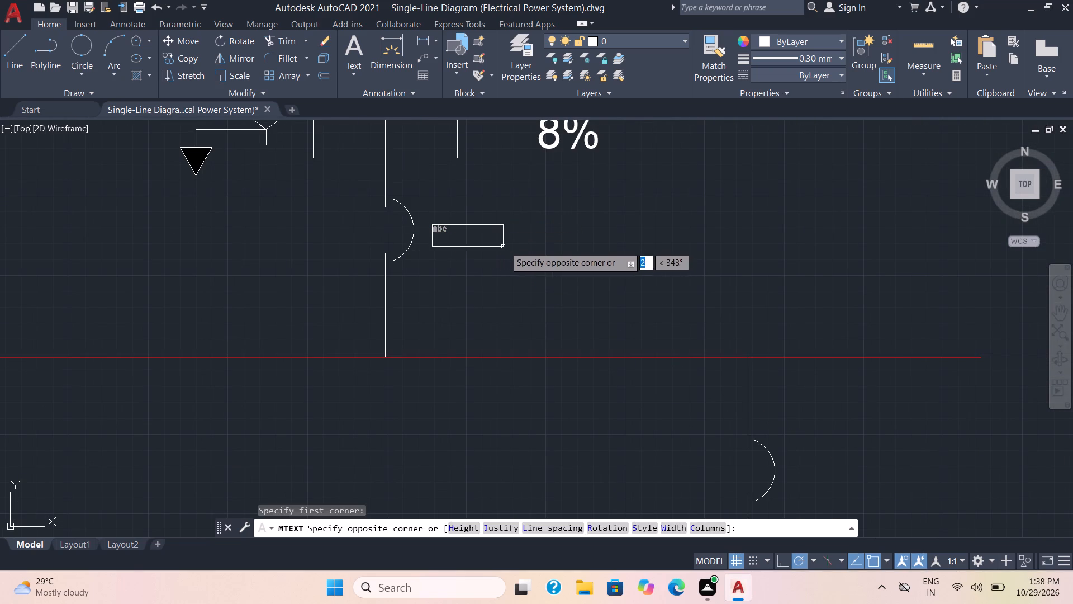
click(581, 248)
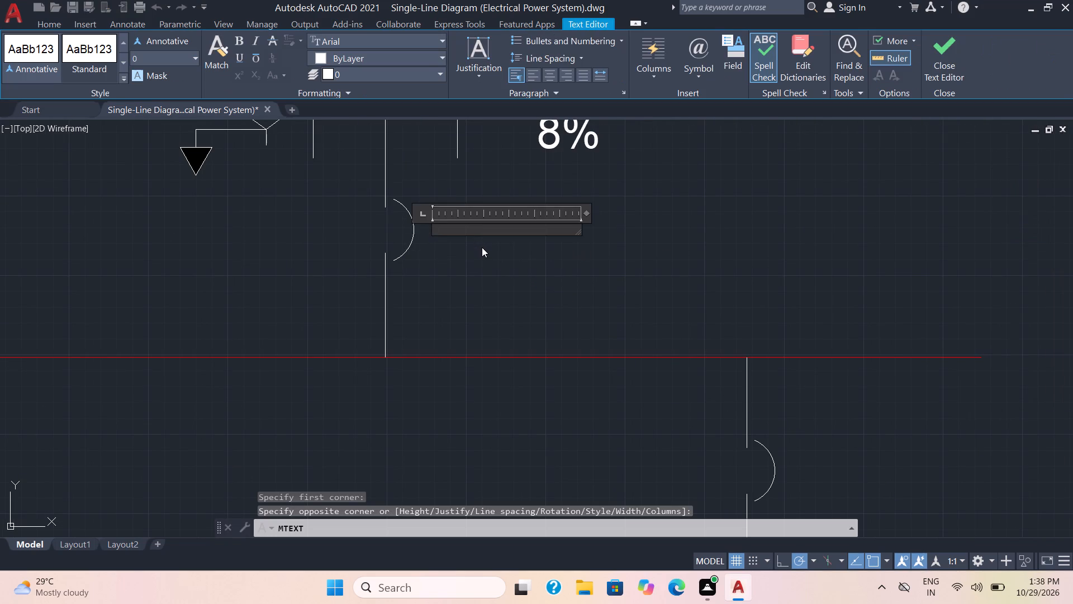
key(c)
key(i)
text(rcuit)
key(space)
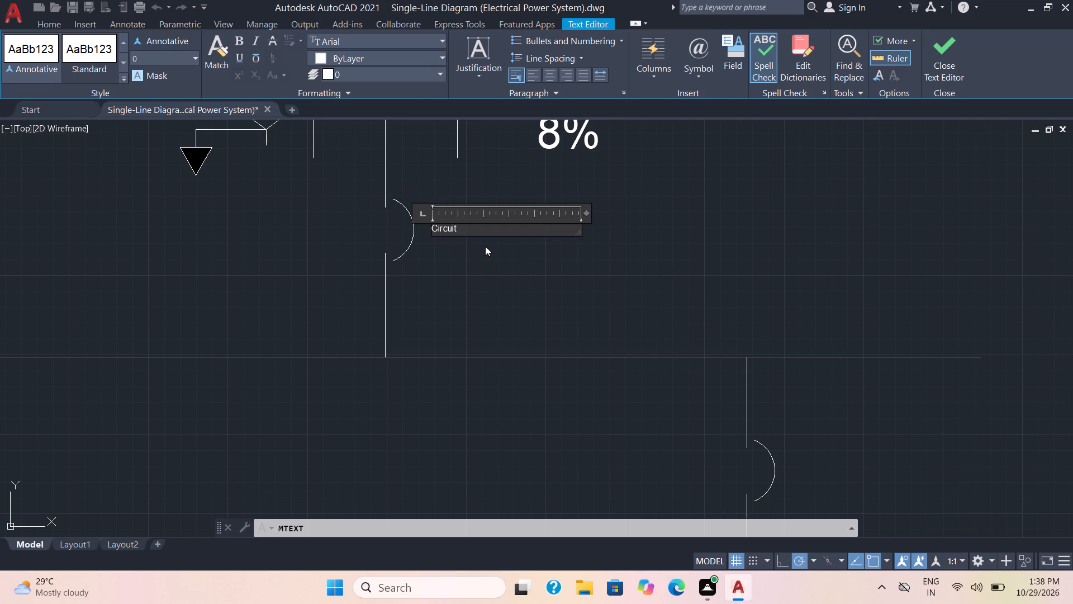
key(shift+b)
text(reaker)
key(space)
text(a)
key(1)
click(510, 259)
Set the text height of the "Circuit Breaker a1" label to 1 in its properties.
scroll(507, 249, down, 3)
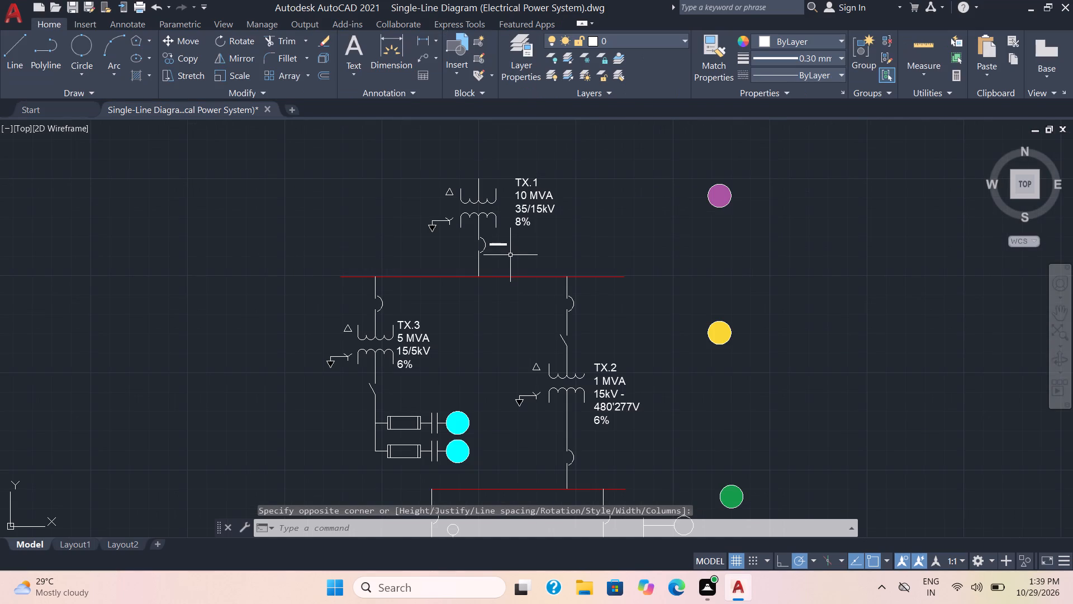
click(510, 255)
click(495, 242)
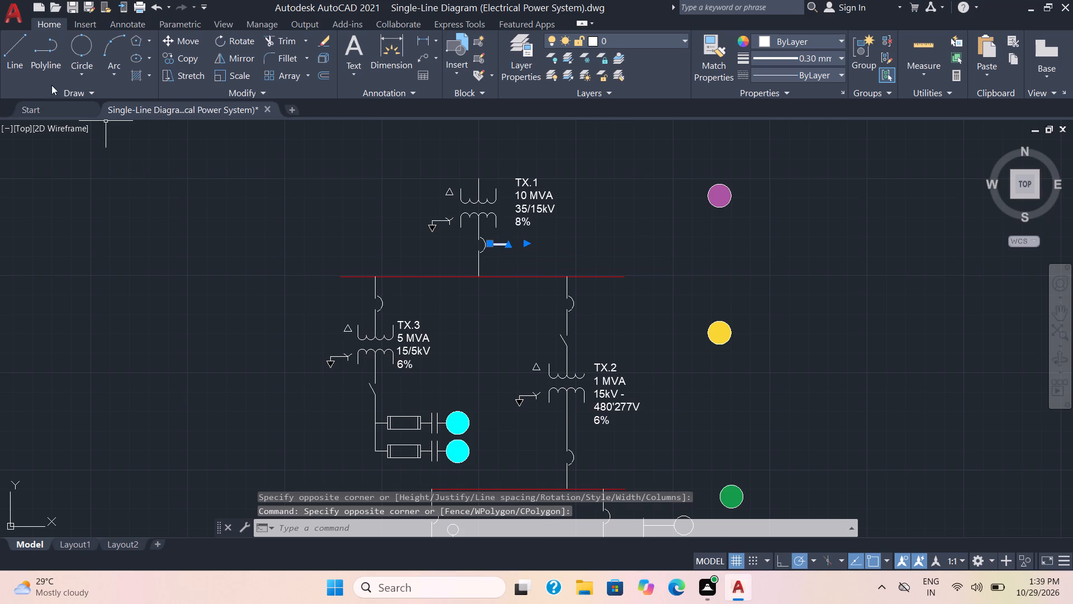
key(ctrl+1)
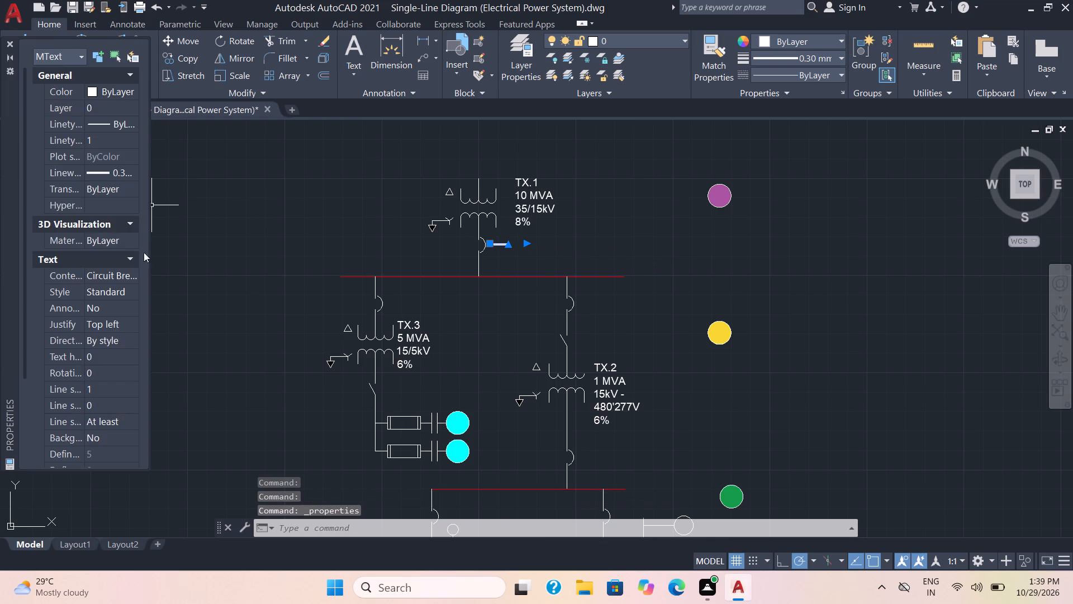
click(109, 360)
key(1)
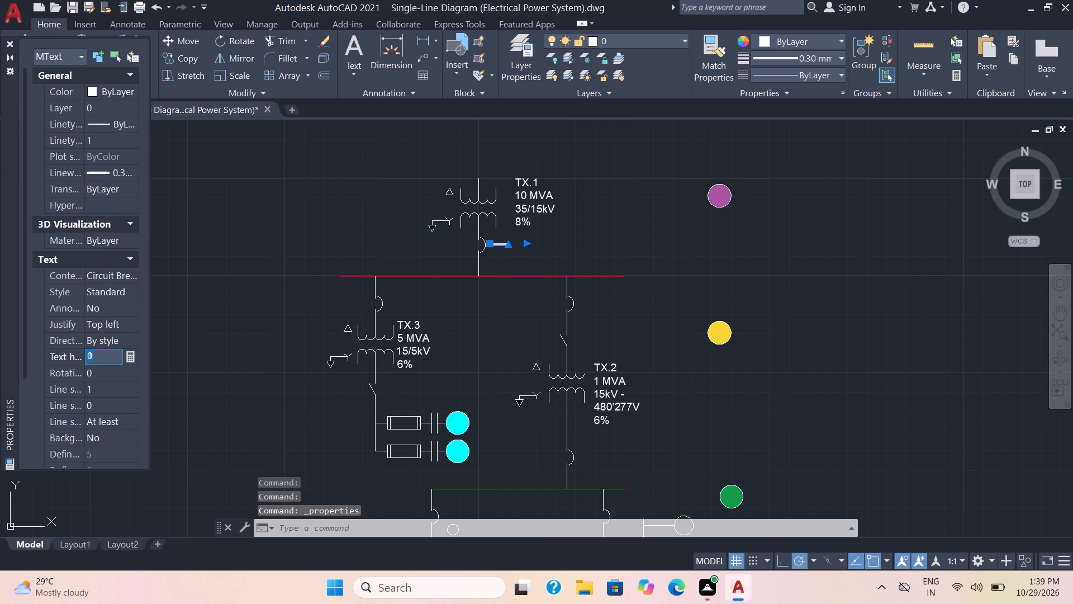
key(Return)
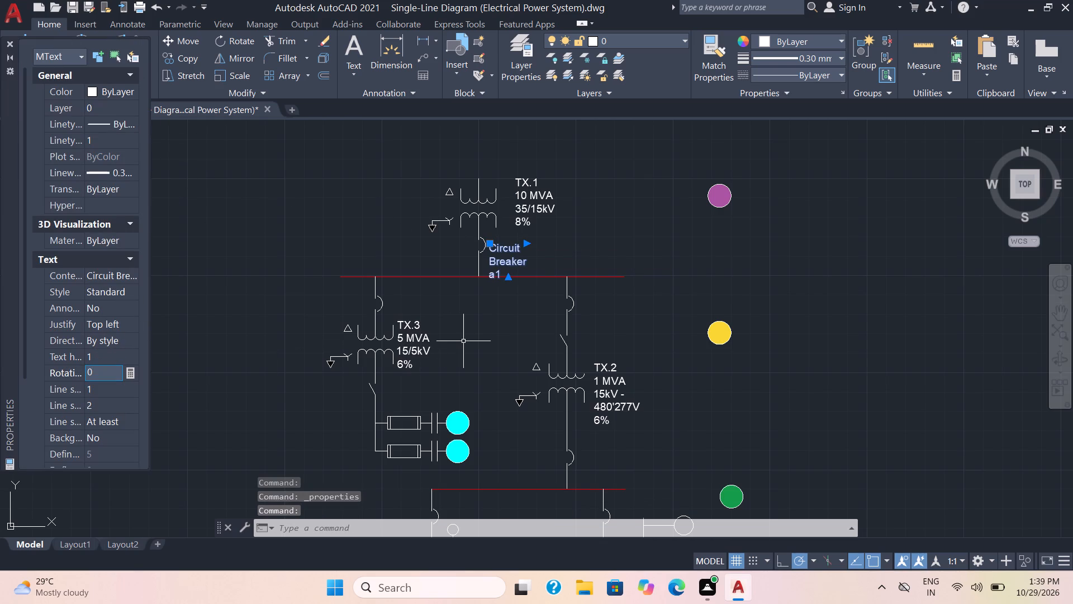
key(Escape)
click(515, 265)
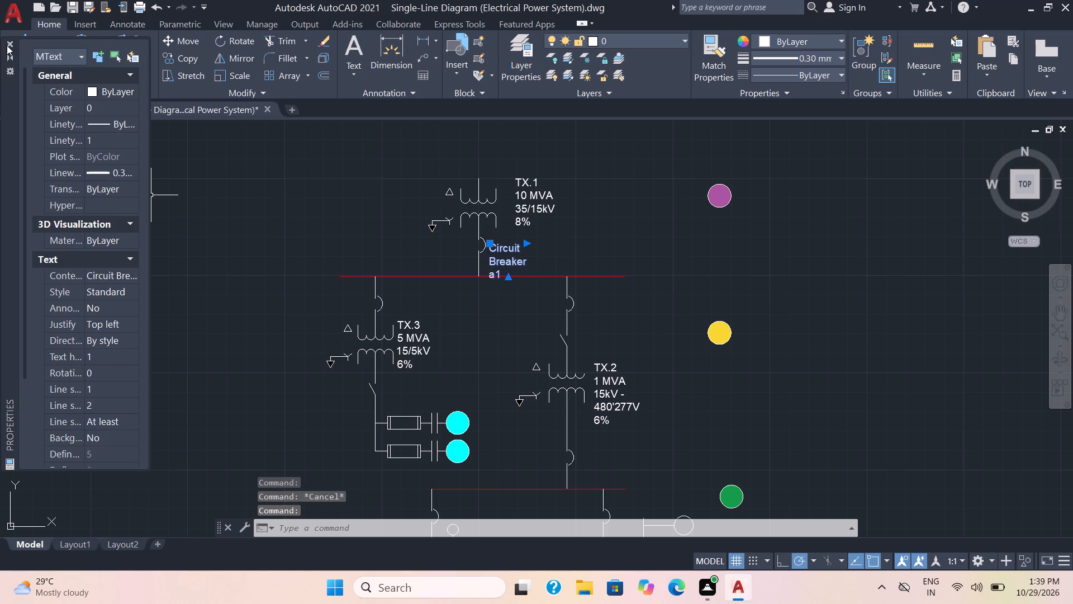
click(7, 45)
Widen the text frame of the "Circuit Breaker a1" label so the text fits on one line.
double_click(510, 262)
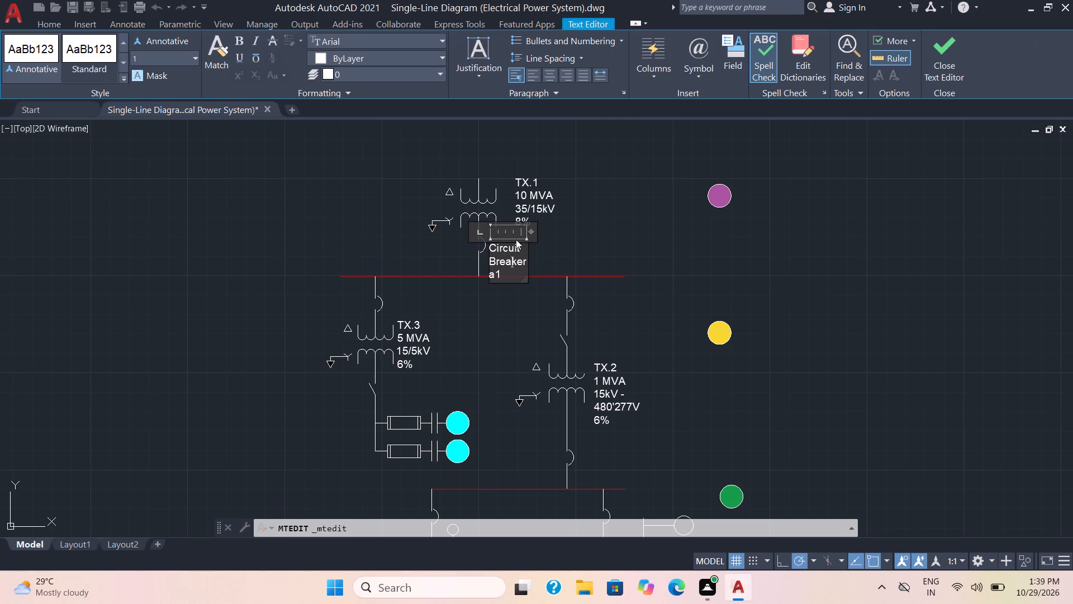
drag(529, 232, 585, 228)
click(611, 251)
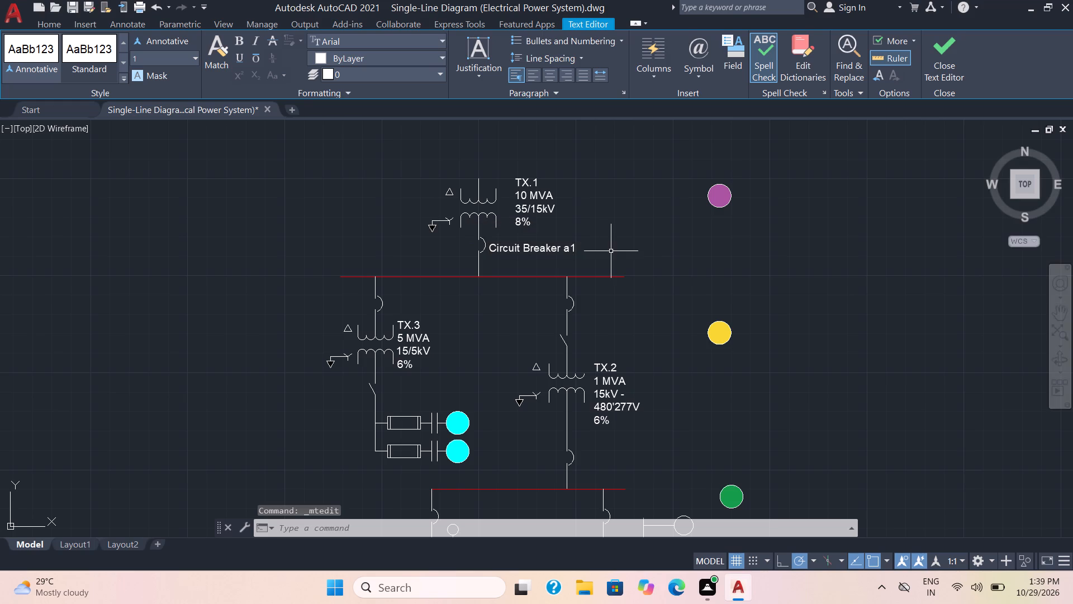
Copy the "Circuit Breaker a1" label beside the circuit breakers above TX.3, above TX.2 and below TX.2.
click(583, 259)
click(517, 247)
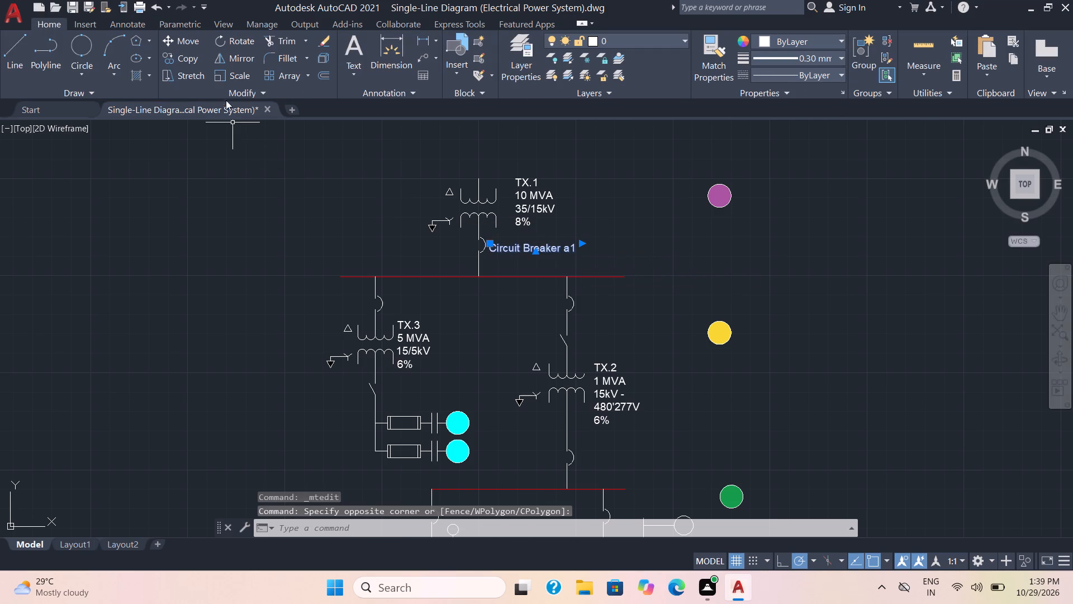
click(184, 57)
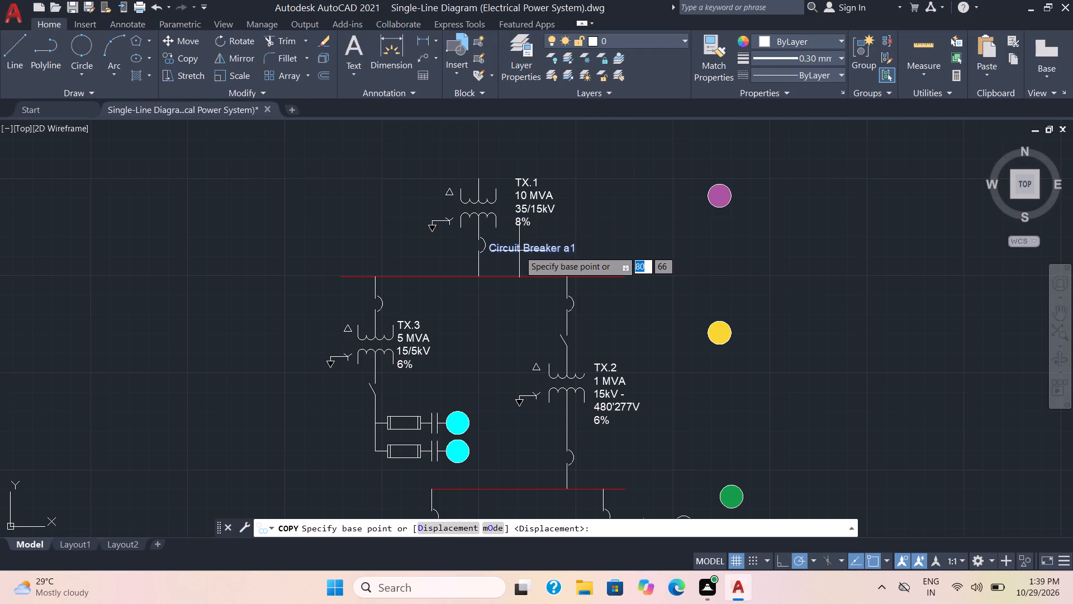
click(519, 251)
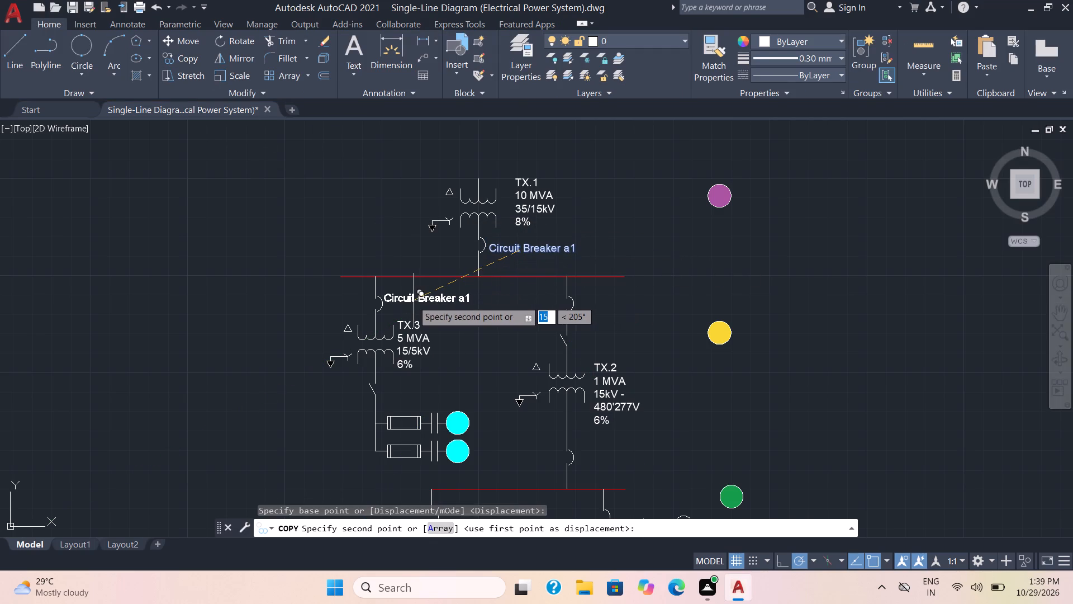
scroll(416, 304, up, 3)
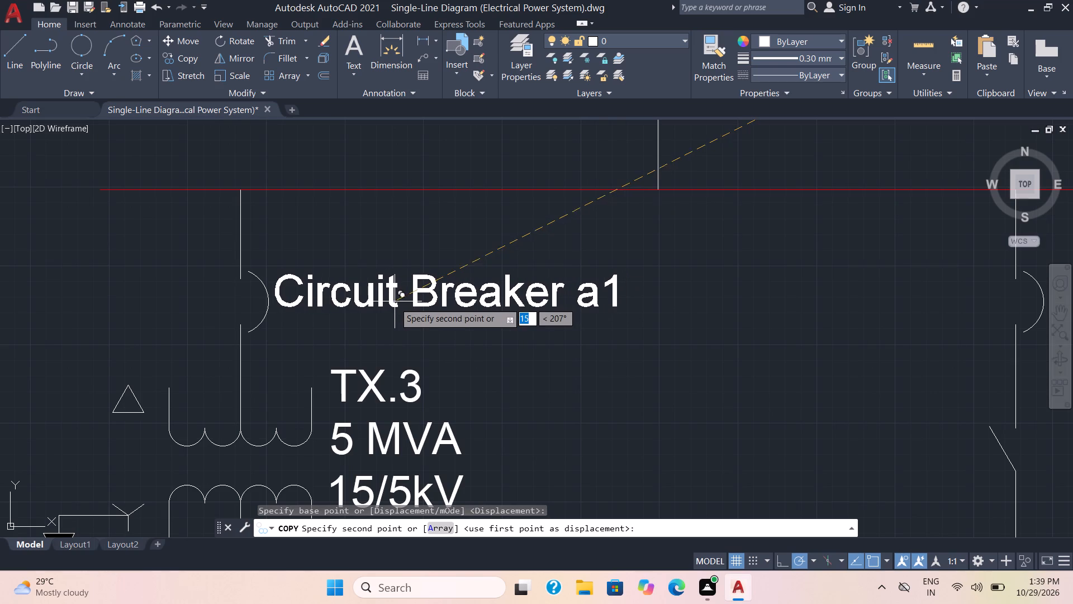
click(400, 309)
scroll(595, 318, down, 3)
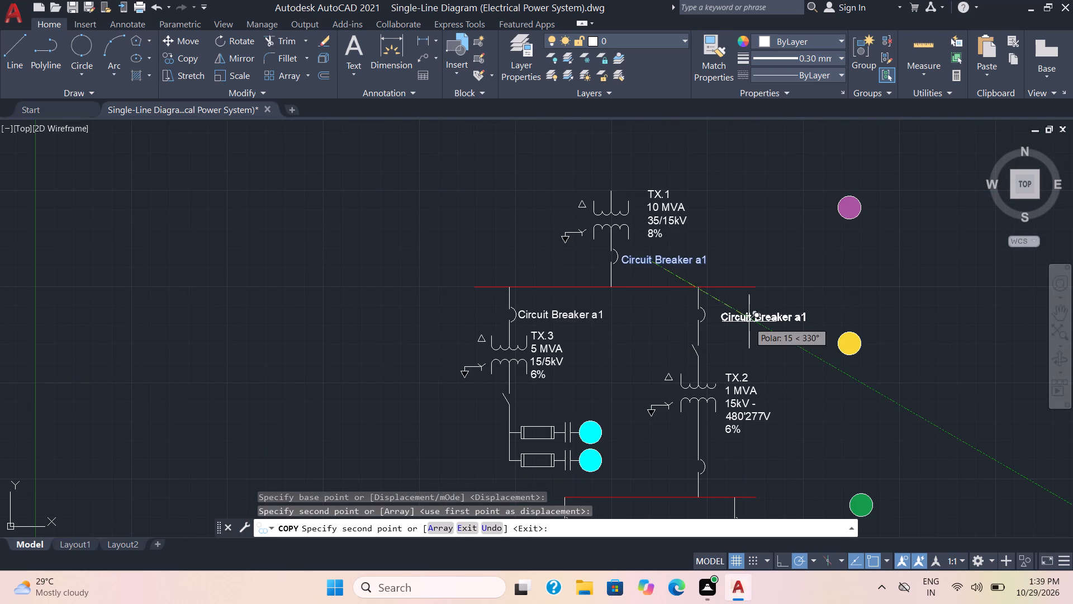
scroll(737, 322, up, 2)
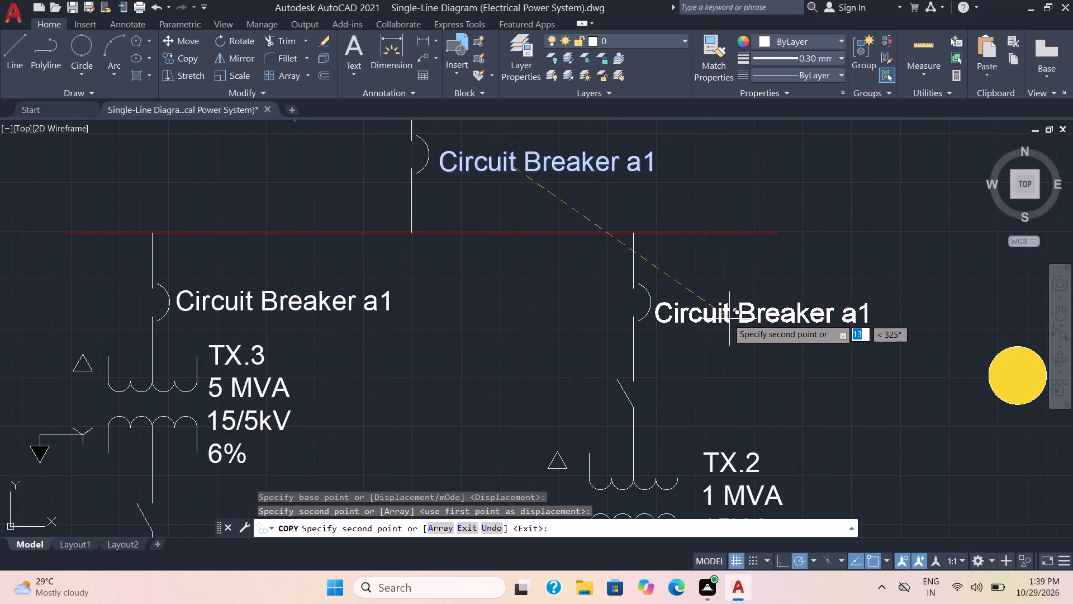
click(729, 311)
scroll(734, 337, down, 2)
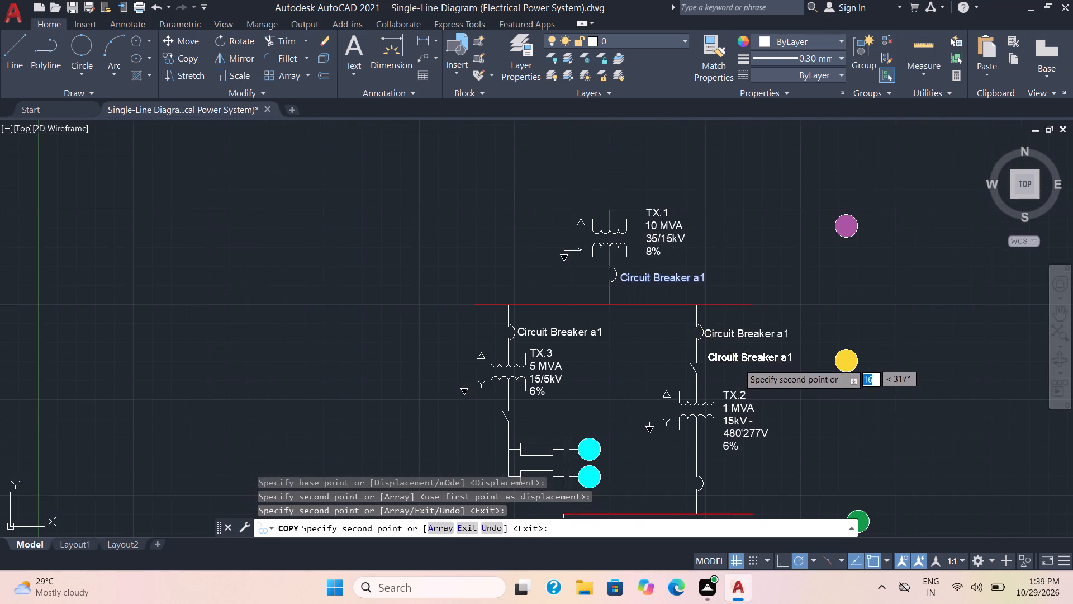
middle_drag(740, 369, 739, 293)
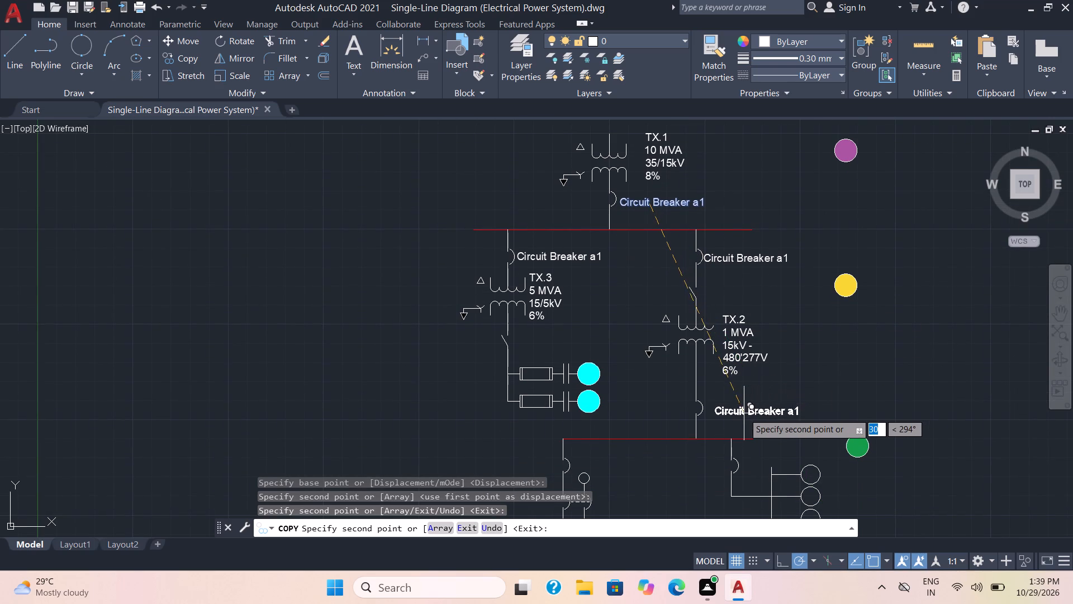
scroll(743, 413, up, 2)
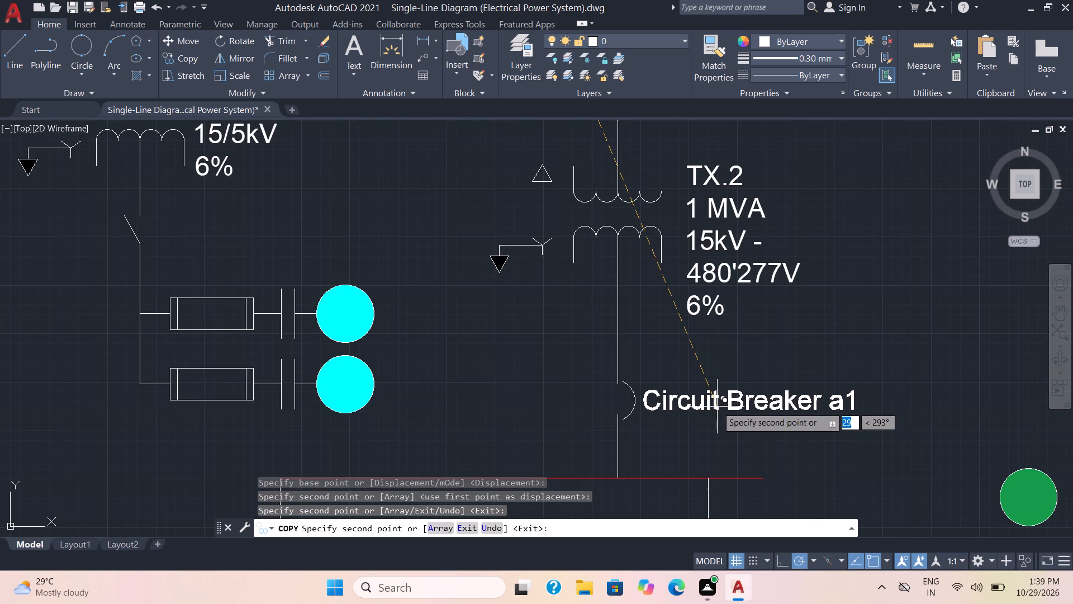
click(716, 406)
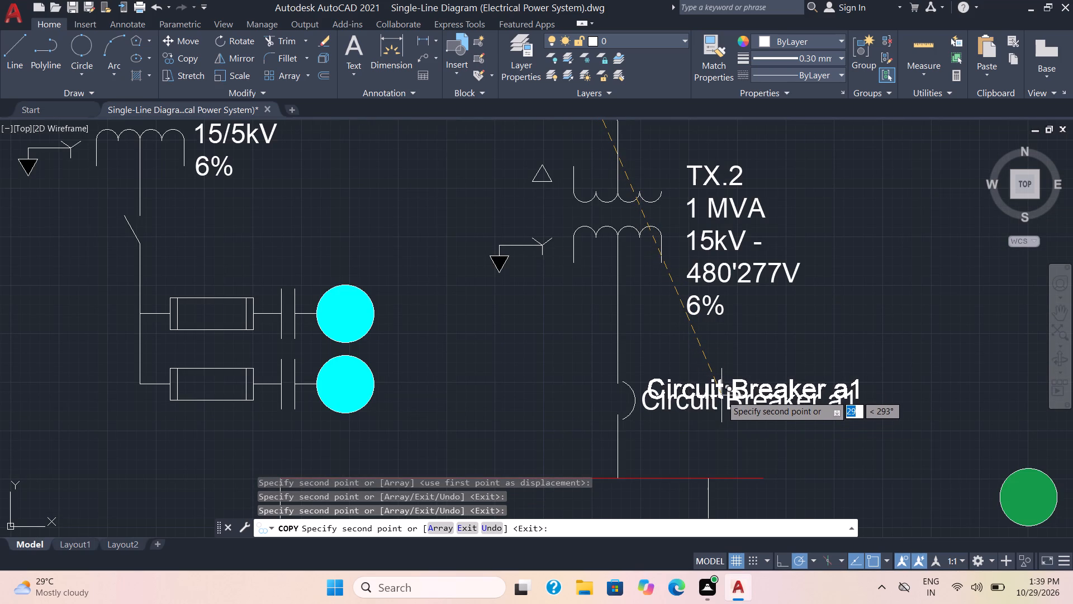
key(Escape)
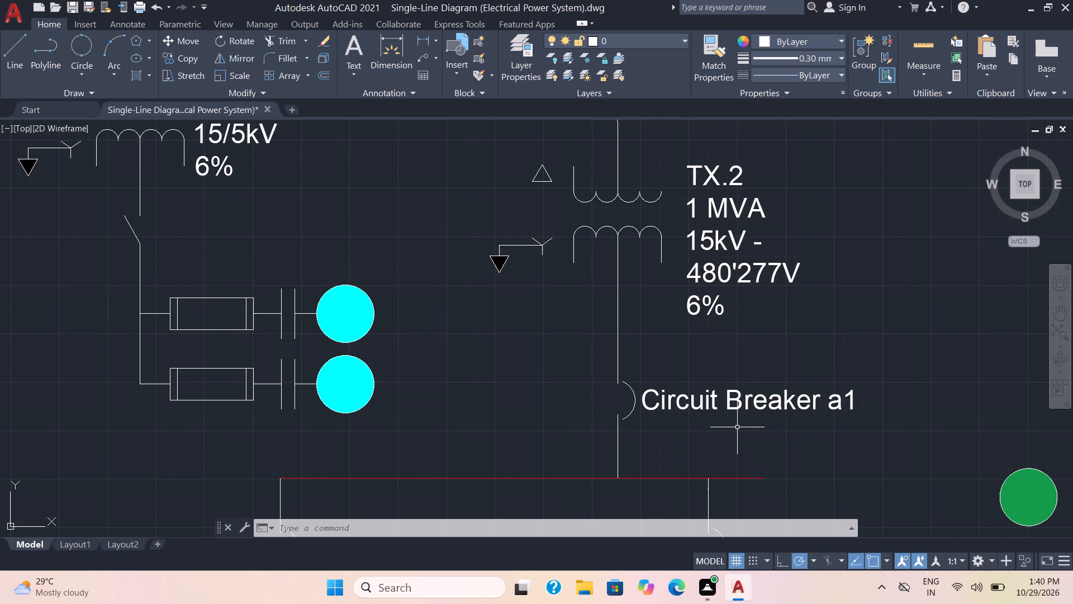
Change the copied circuit breaker label above TX.3 to "Circuit Breaker b1".
scroll(697, 368, down, 2)
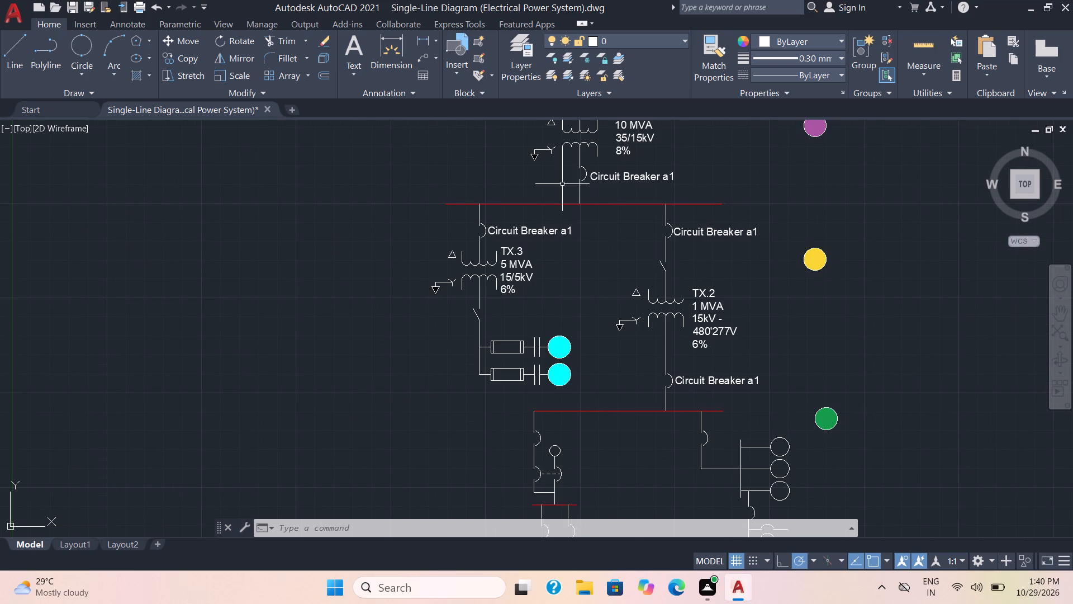
double_click(564, 232)
click(566, 232)
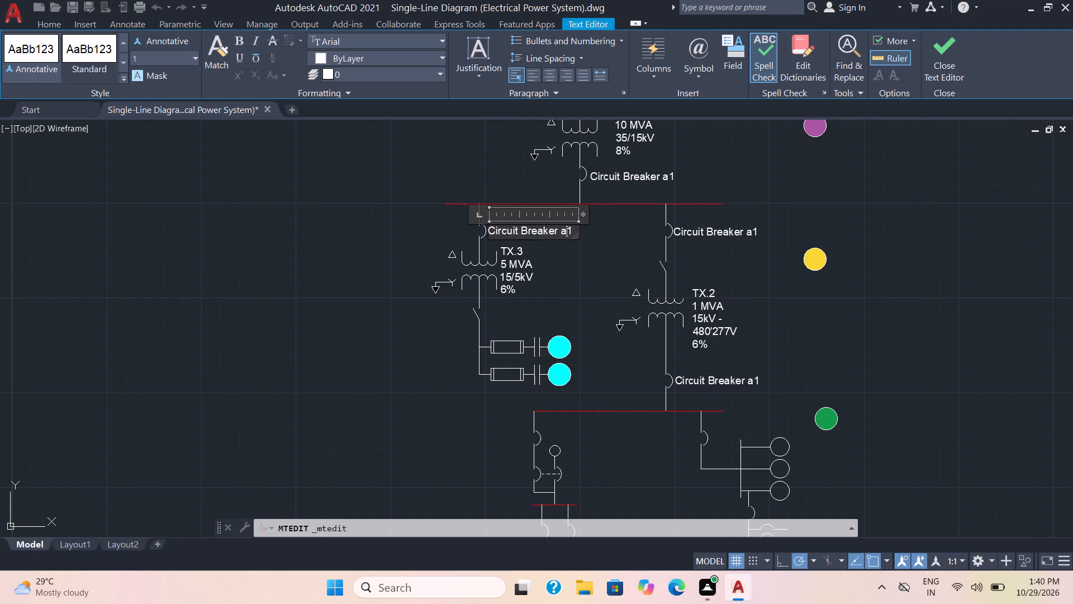
key(BackSpace)
key(b)
click(624, 239)
Change the copied circuit breaker label above TX.2 to "Circuit Breaker b1".
double_click(749, 232)
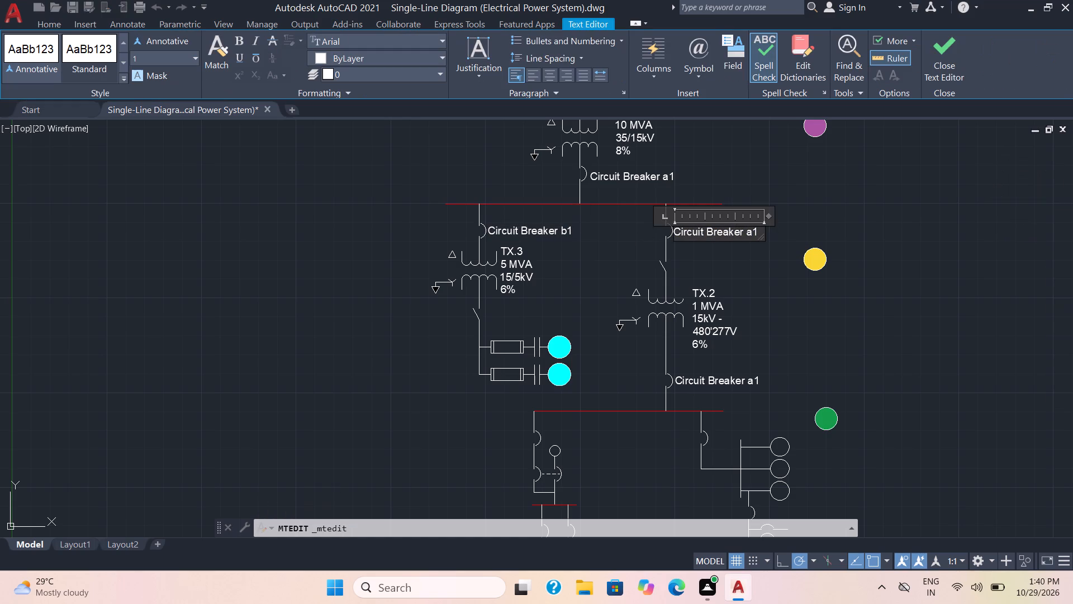
click(752, 232)
key(BackSpace)
key(b)
Change the copied circuit breaker label below TX.2 to "Circuit Breaker b3".
click(732, 377)
double_click(732, 382)
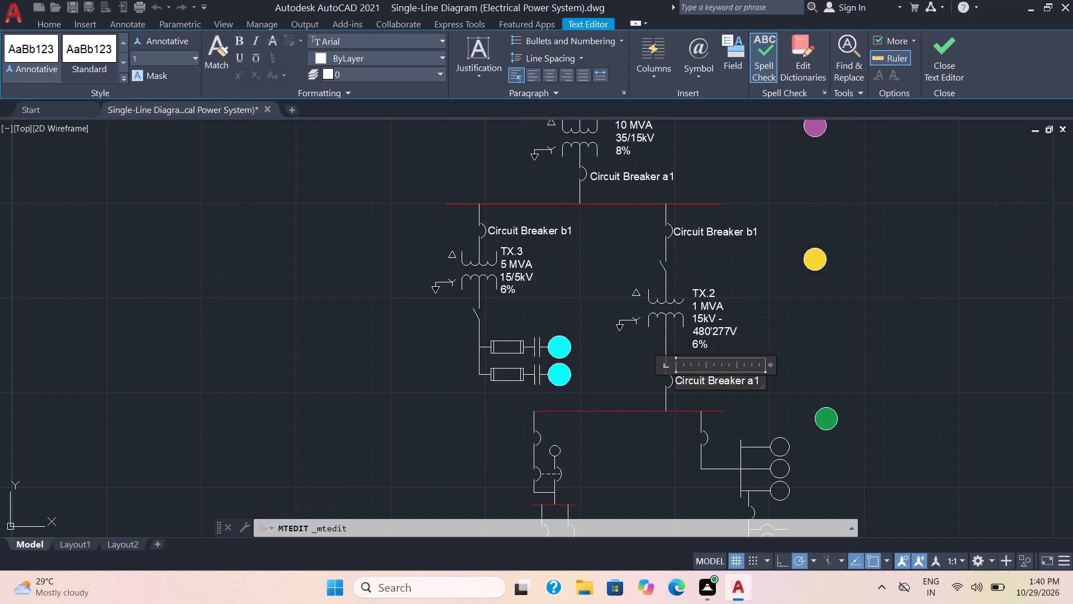
click(753, 383)
key(BackSpace)
key(b)
key(Right)
key(BackSpace)
key(3)
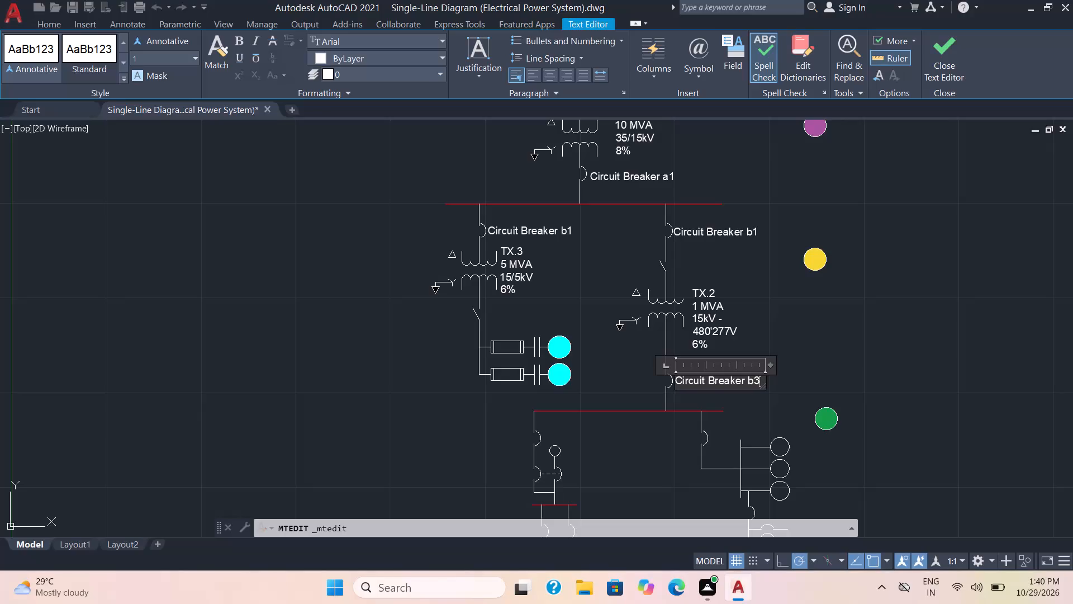
click(756, 413)
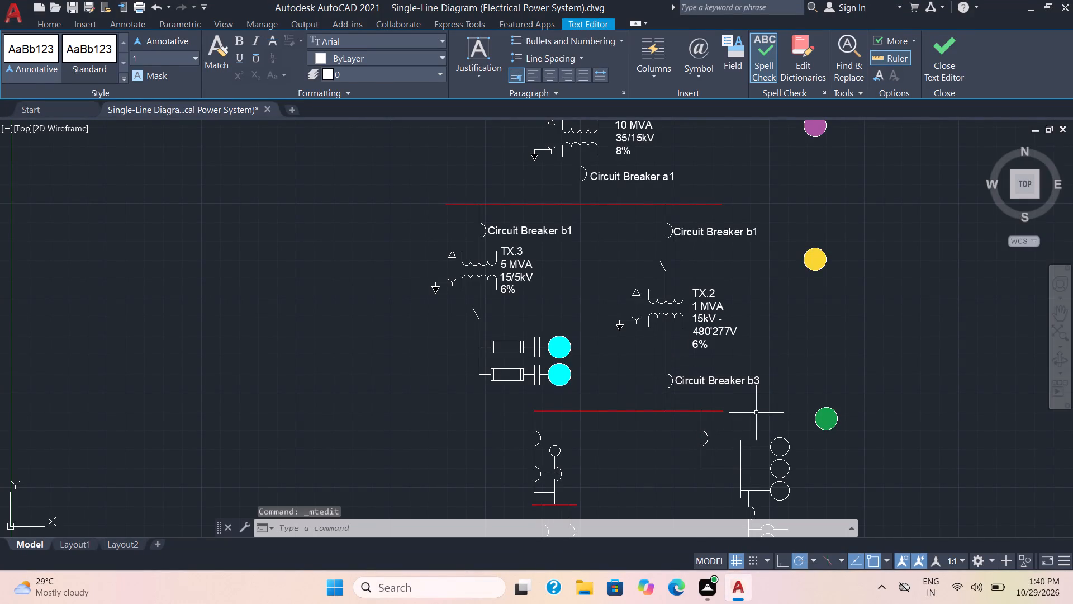
Save the drawing with the finished circuit breaker labels.
scroll(760, 419, down, 2)
scroll(778, 451, up, 3)
scroll(790, 366, down, 2)
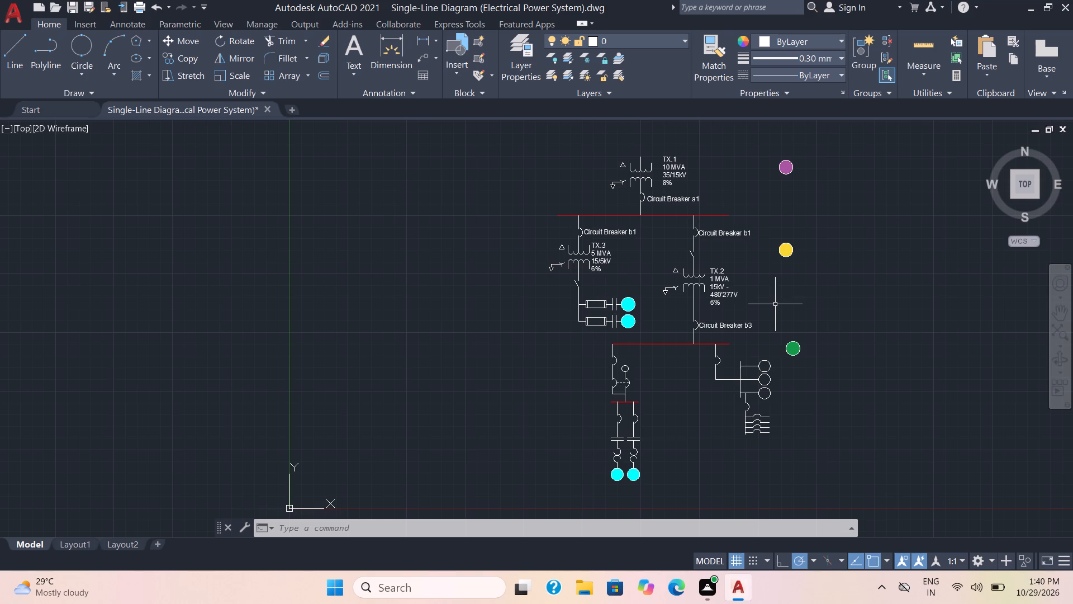
key(ctrl+s)
Add the multiline text "M" inside the upper cyan circle of the TX.3 branch.
scroll(682, 314, up, 1)
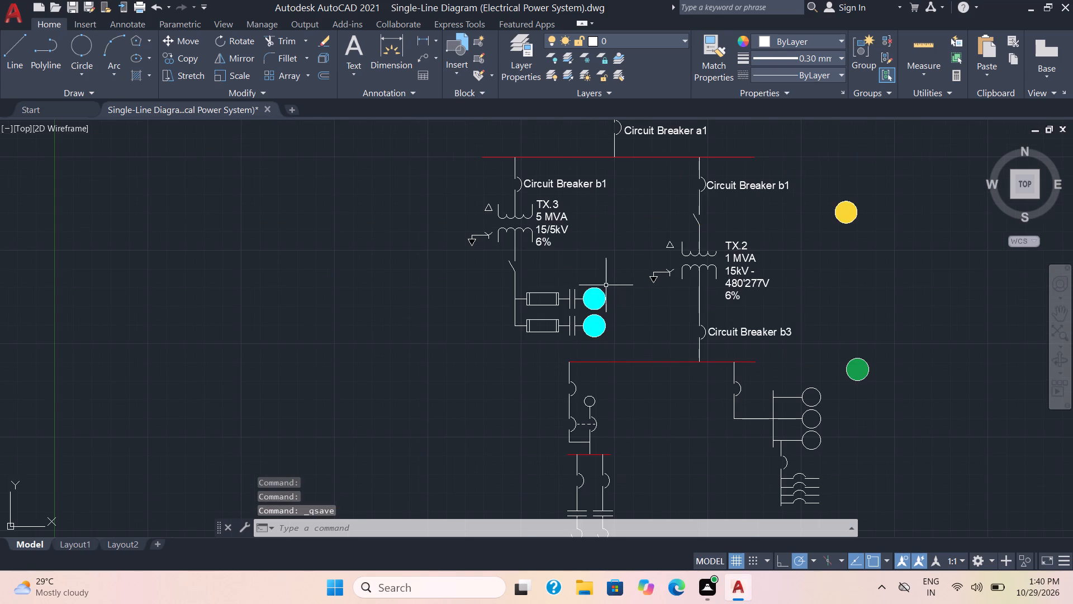
scroll(605, 285, up, 4)
scroll(533, 389, down, 2)
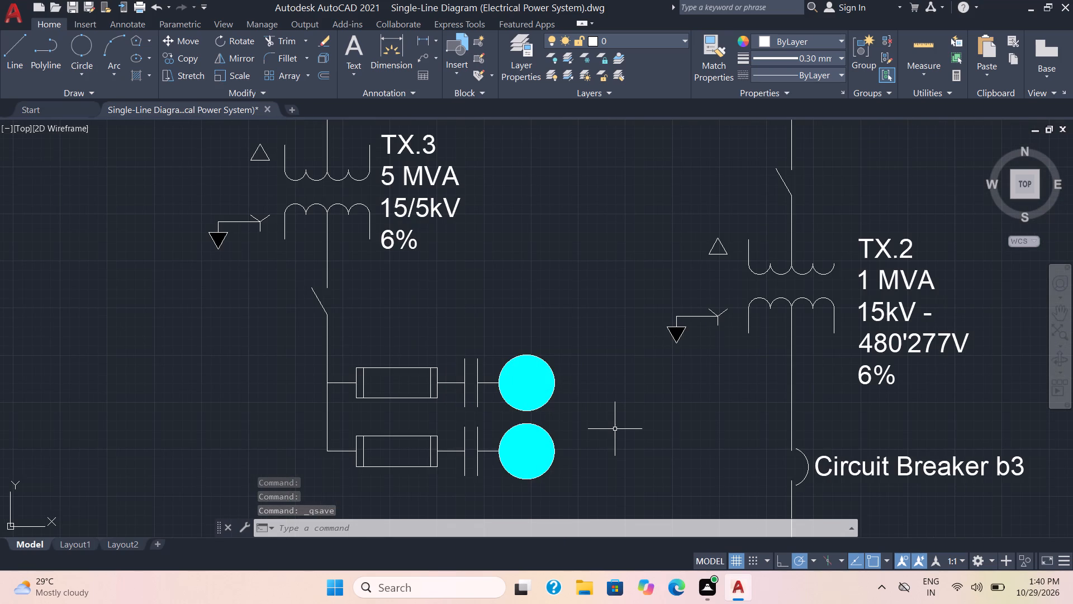
middle_drag(615, 427, 585, 351)
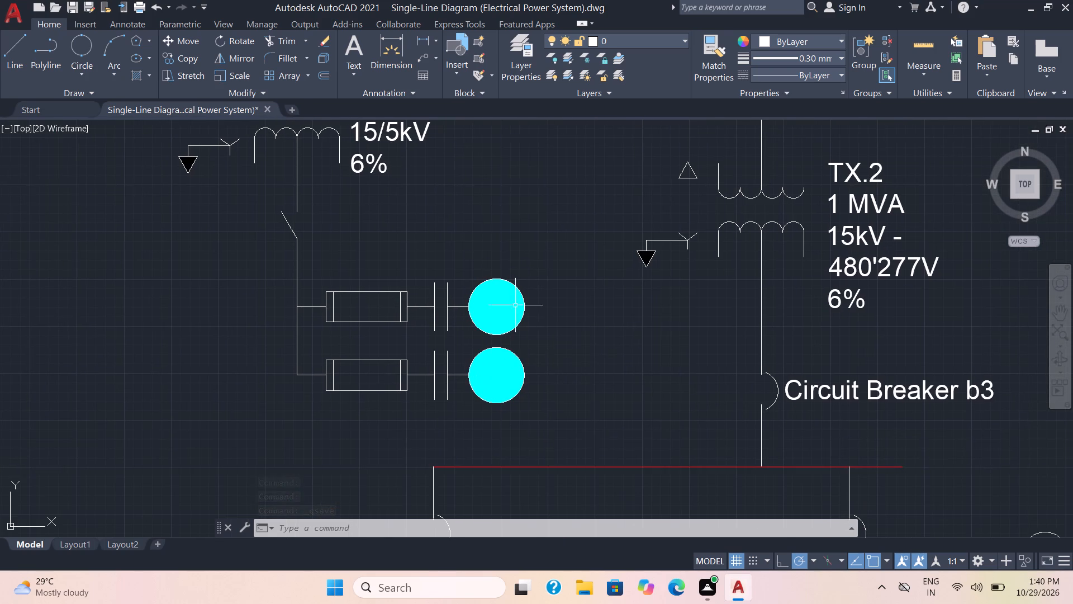
click(359, 49)
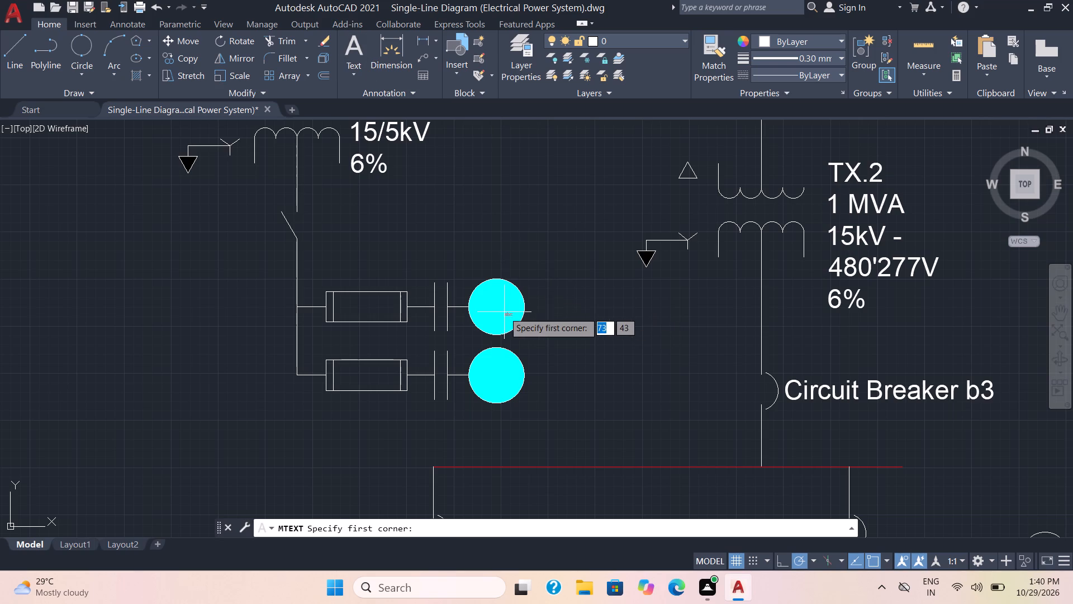
click(487, 300)
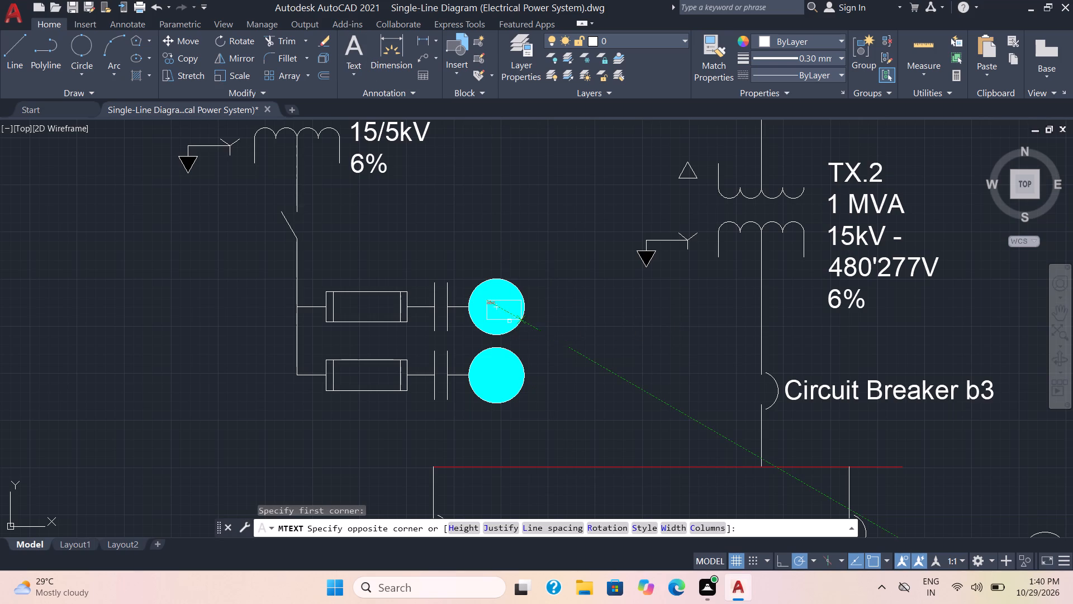
click(509, 322)
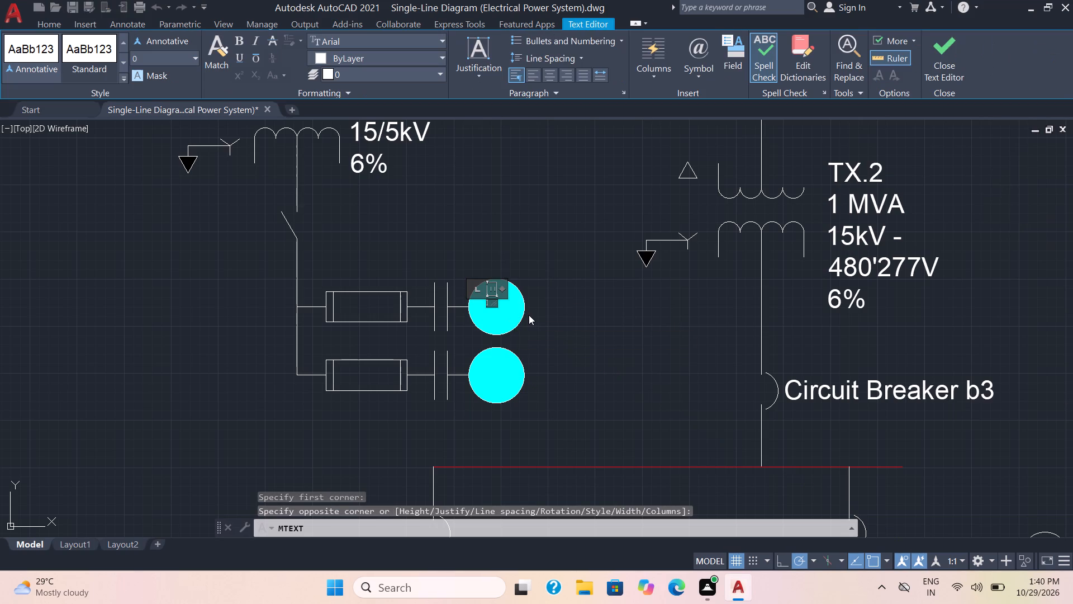
key(m)
click(553, 328)
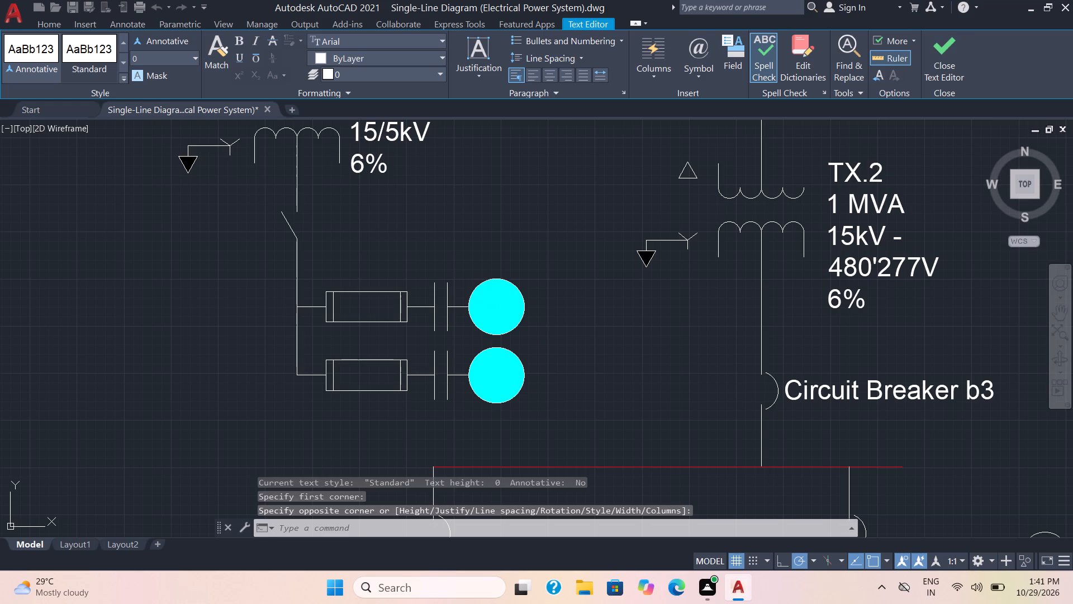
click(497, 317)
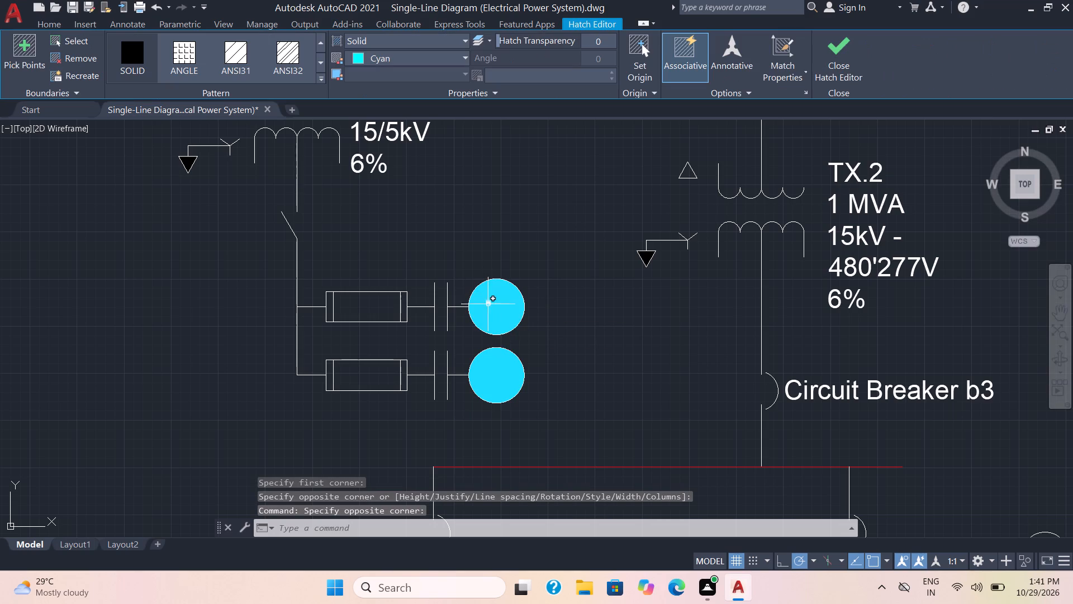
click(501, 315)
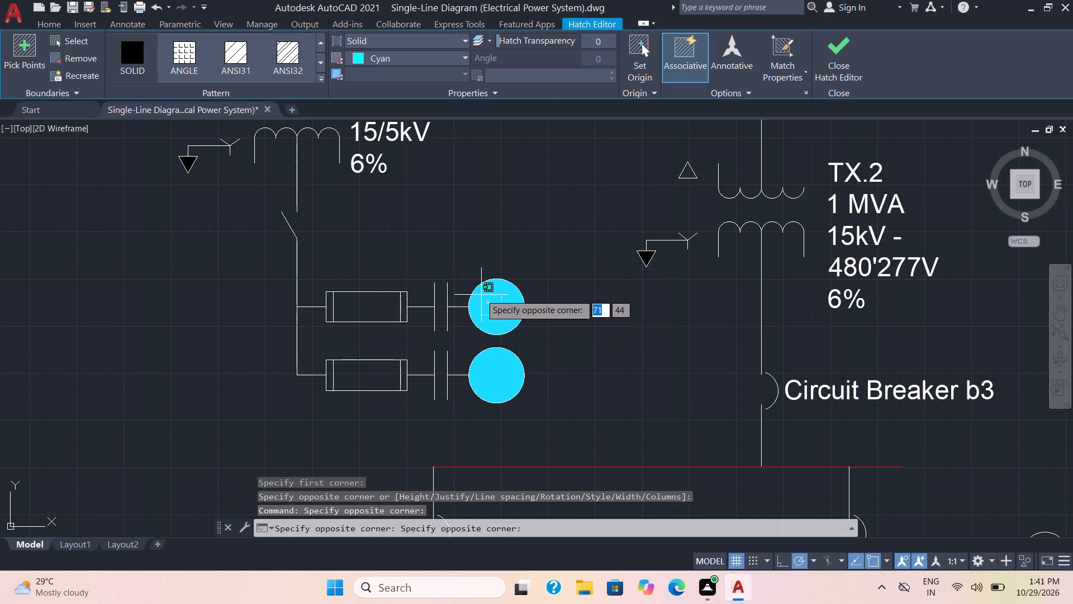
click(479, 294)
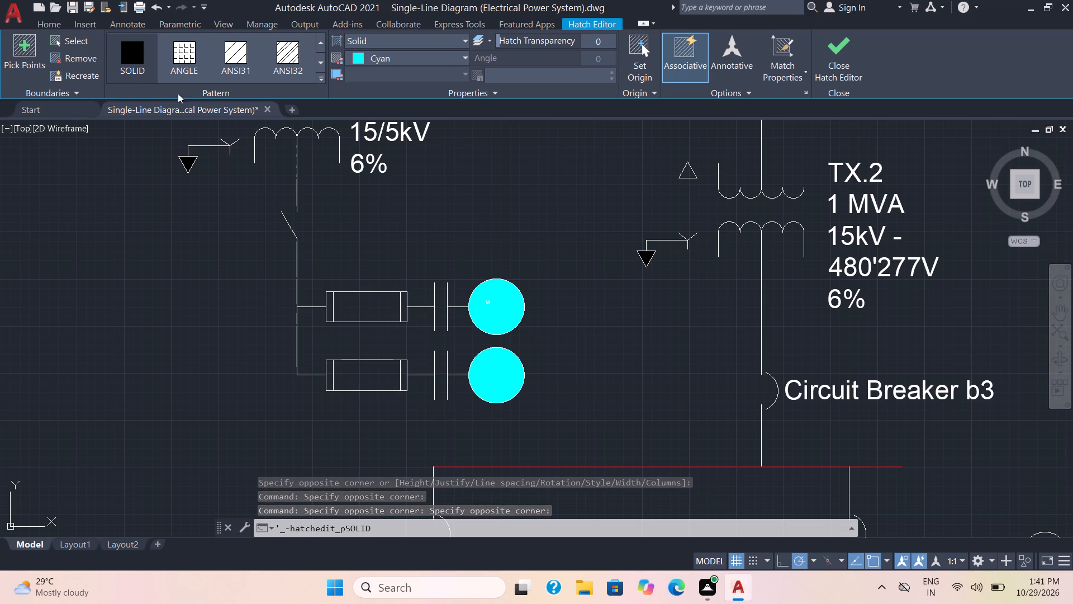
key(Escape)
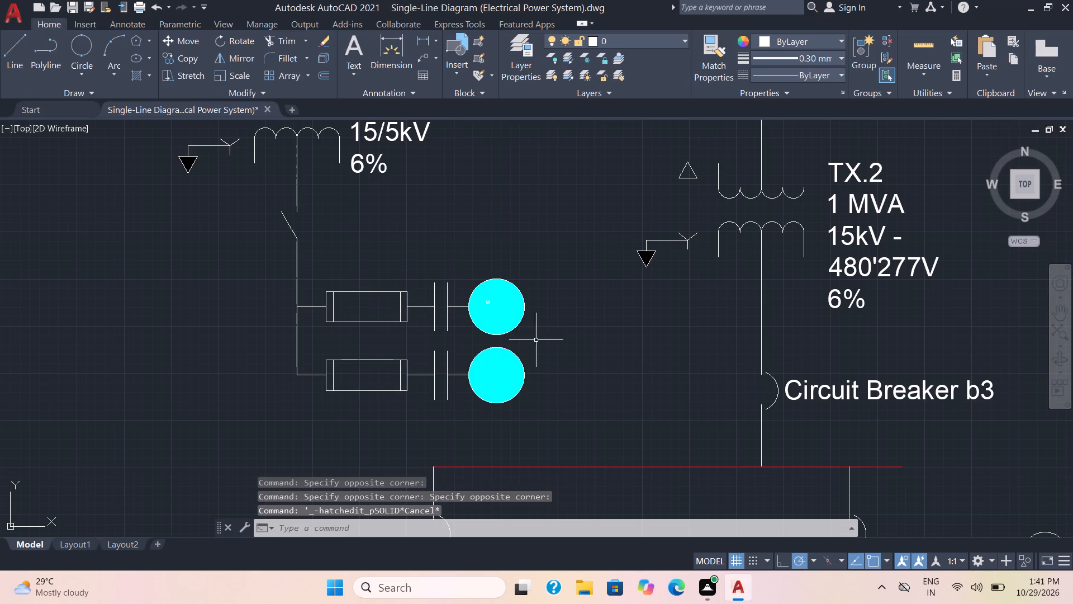
Set the text height of the "M" label in the upper cyan circle to 1.
scroll(475, 302, up, 4)
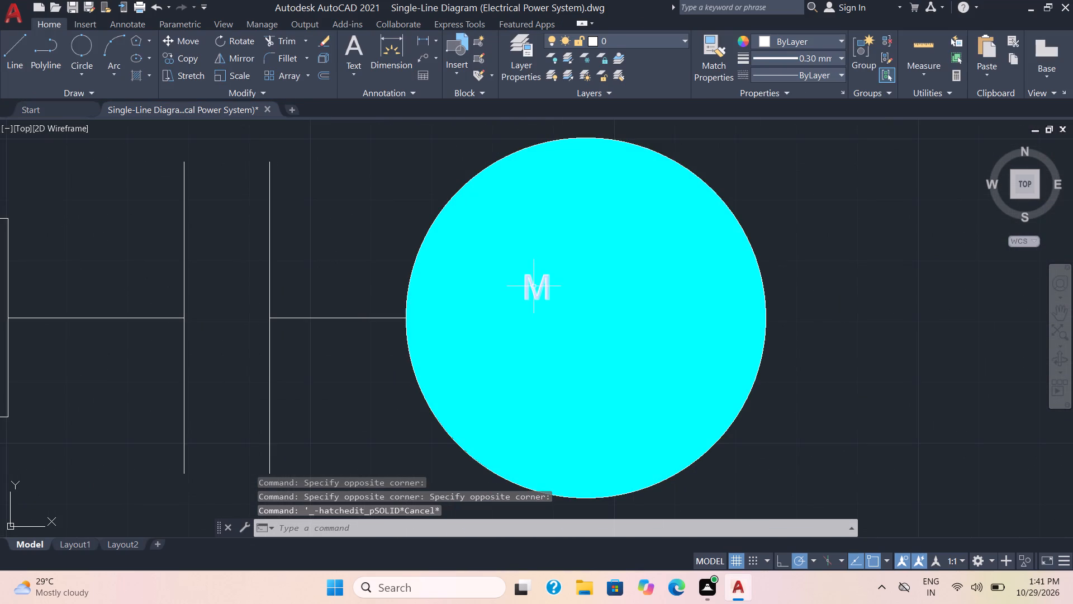
click(534, 293)
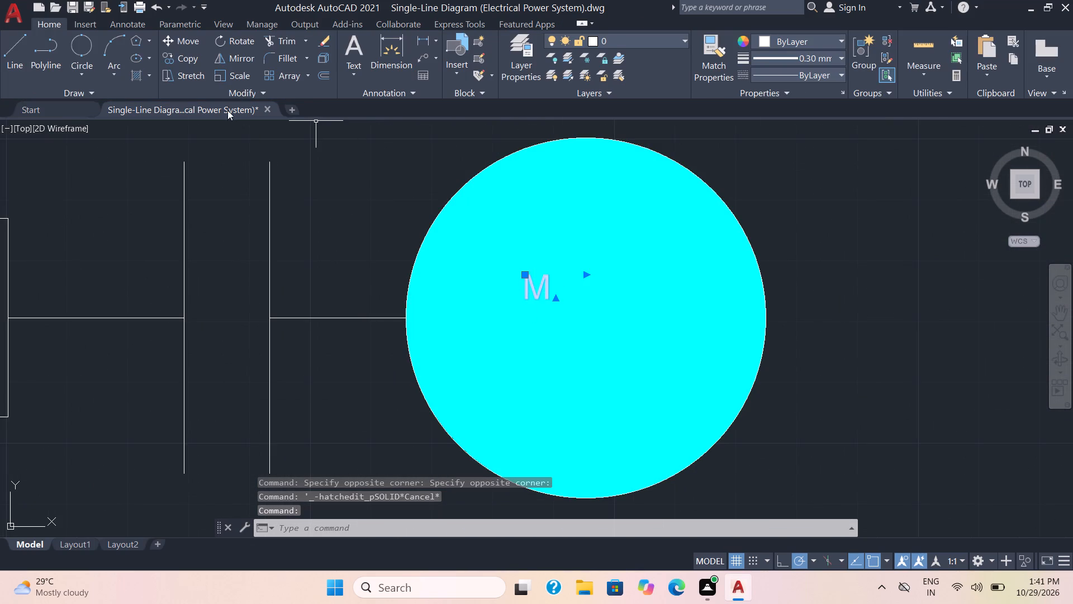
key(ctrl+1)
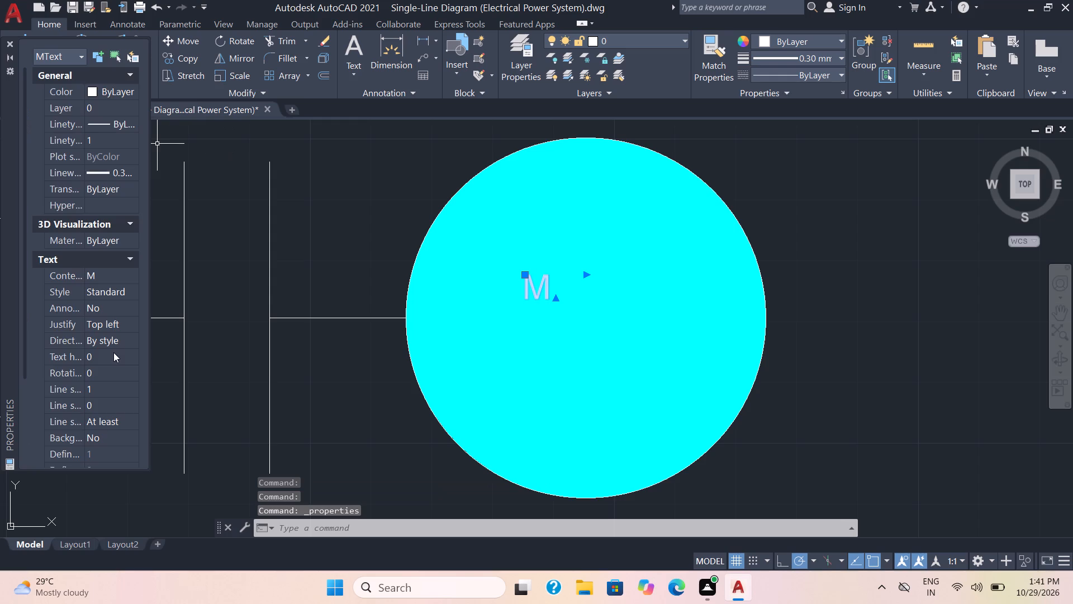
click(113, 352)
key(1)
key(Return)
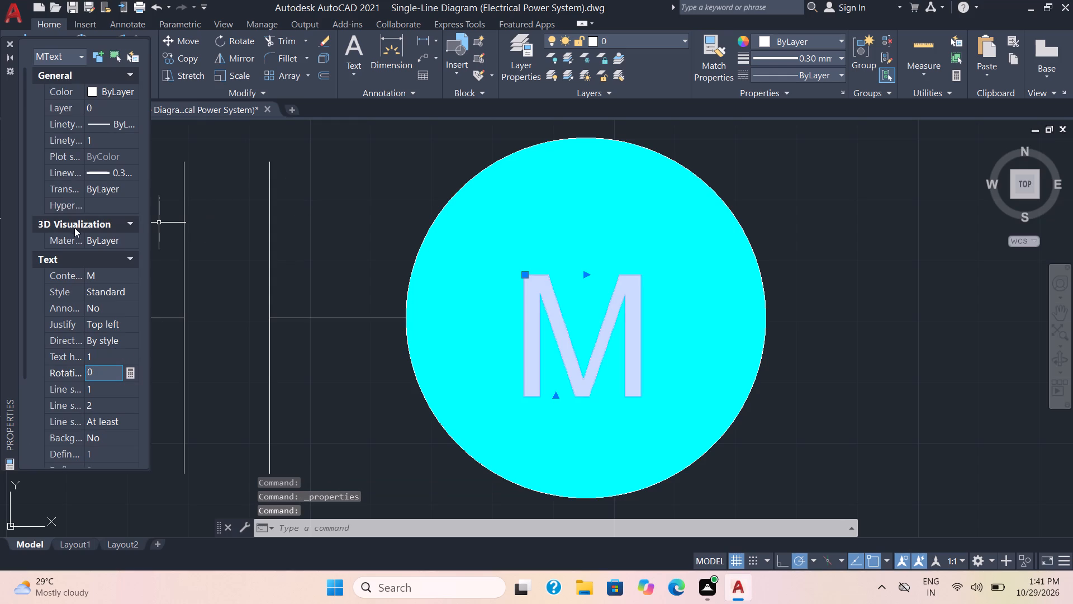
Change the colour of the "M" label to black, index colour 250, and close its properties.
click(120, 93)
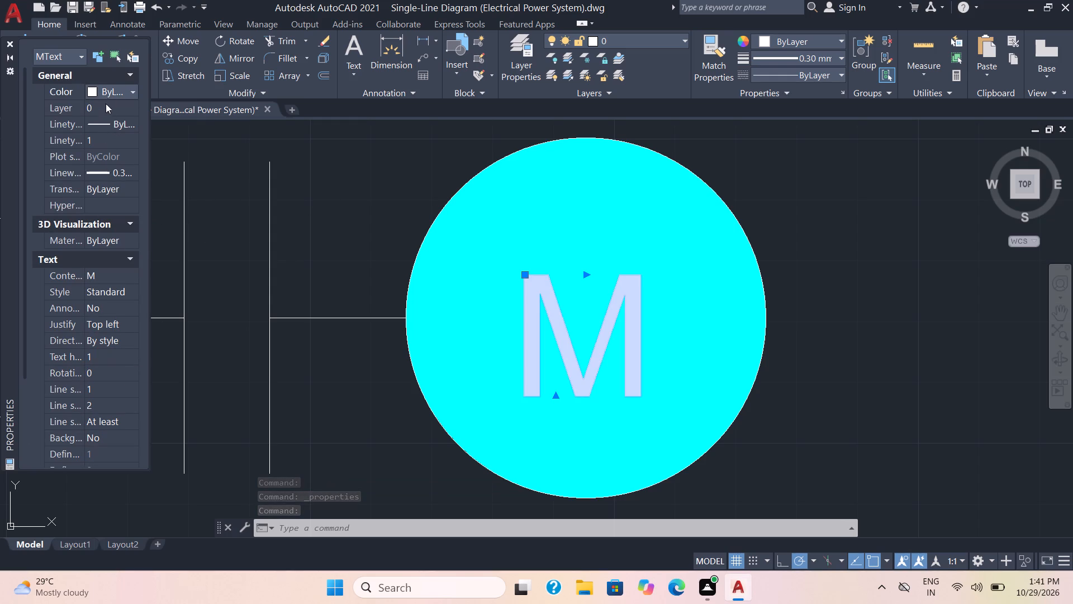
click(131, 92)
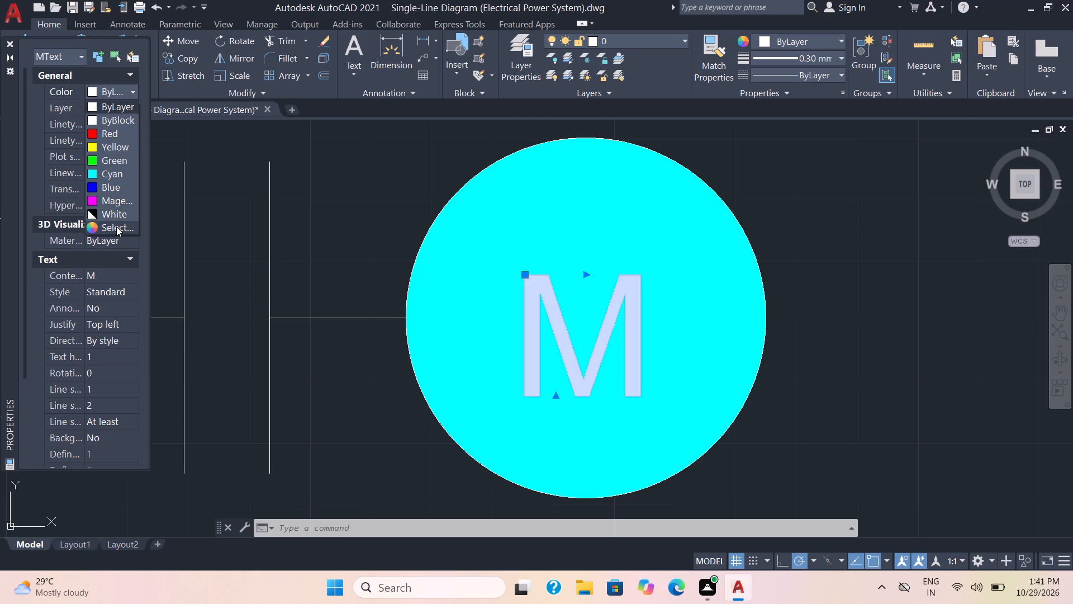
click(116, 226)
click(423, 339)
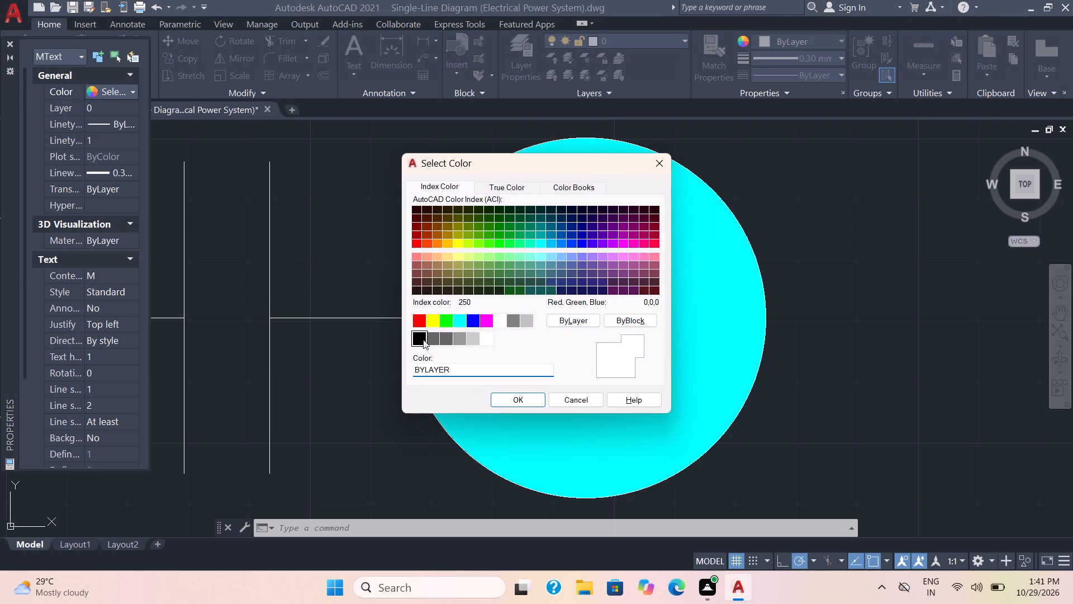
click(517, 399)
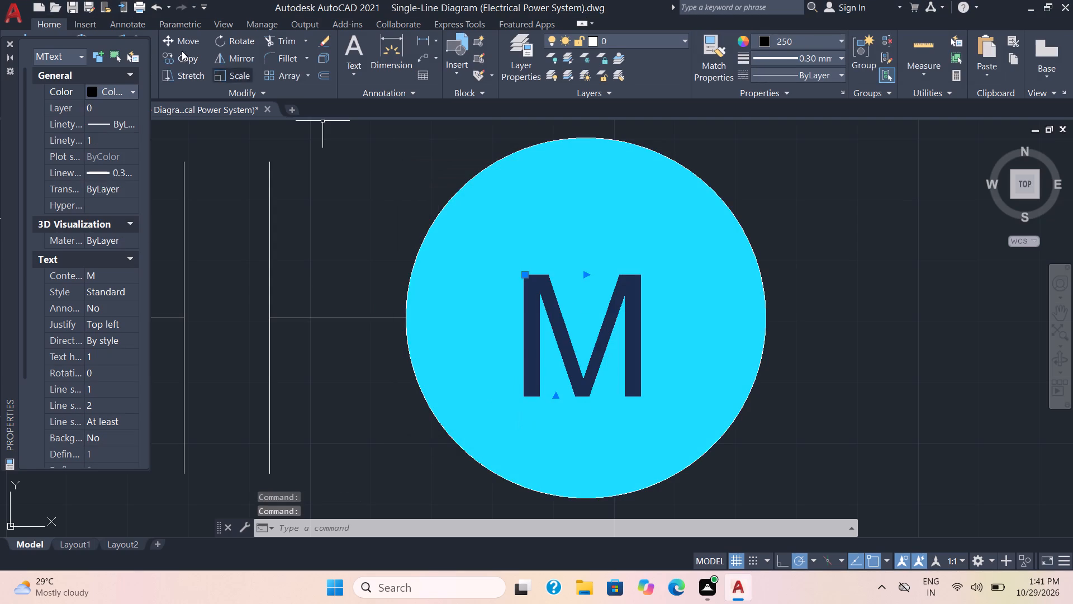
click(12, 45)
Copy the "M" label from the upper cyan circle into the lower cyan, purple, yellow and green circles.
scroll(538, 312, down, 3)
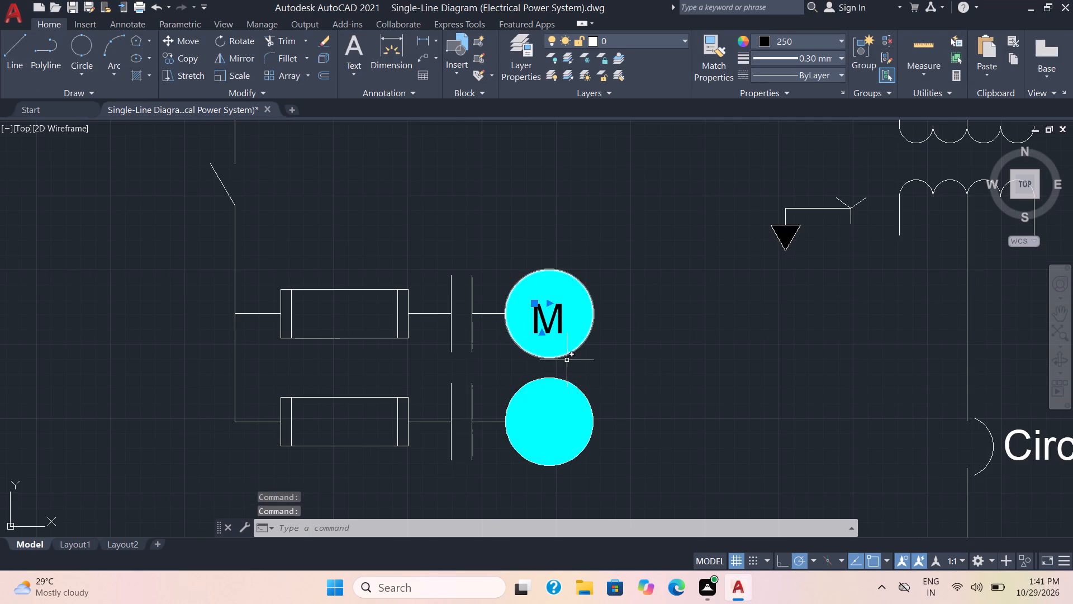
click(173, 54)
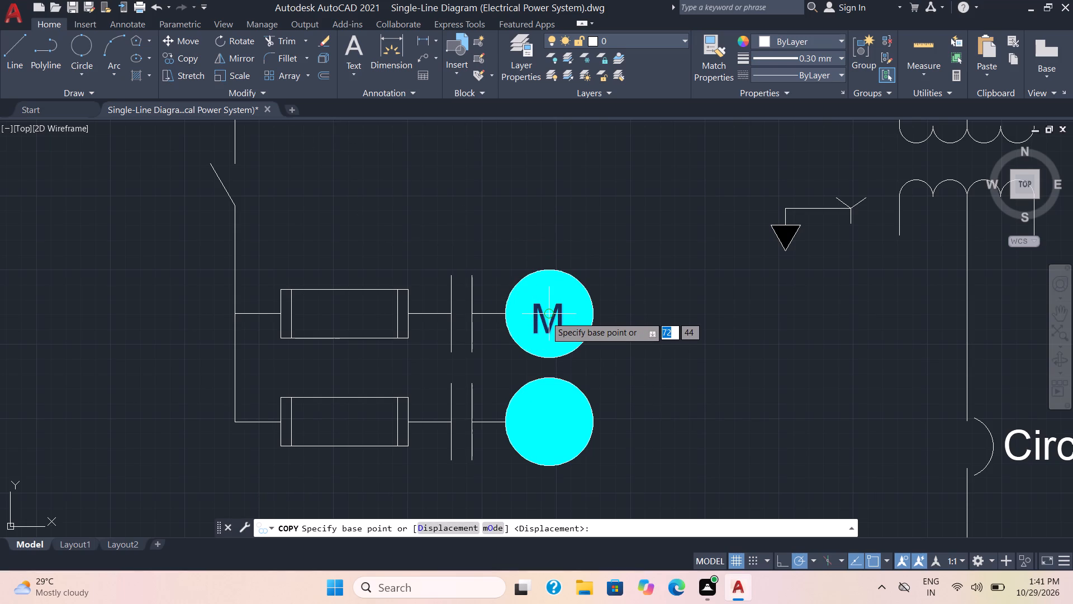
click(546, 317)
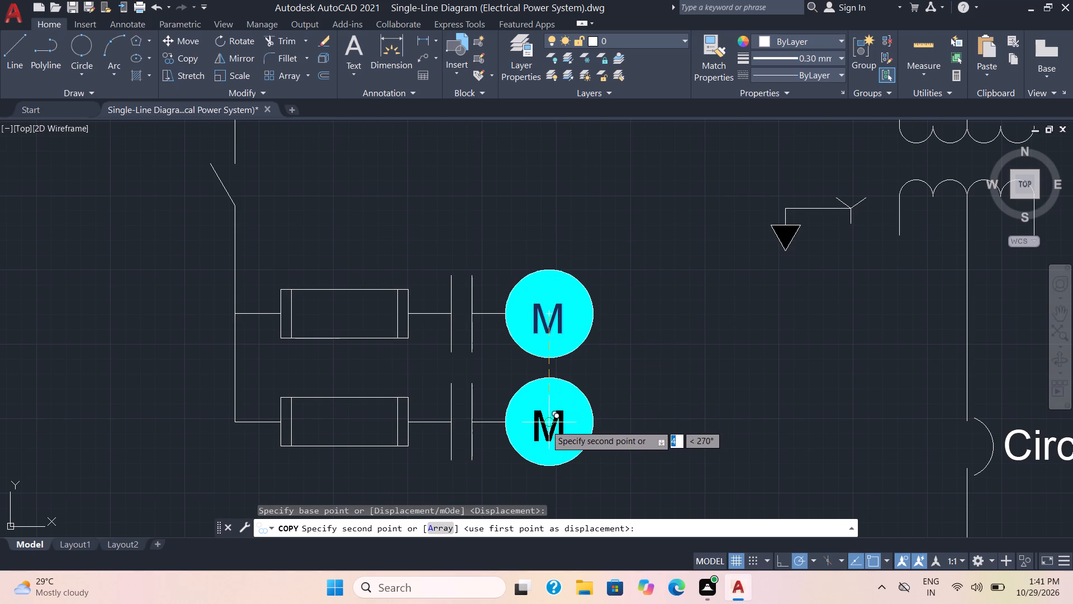
click(548, 418)
scroll(647, 377, down, 3)
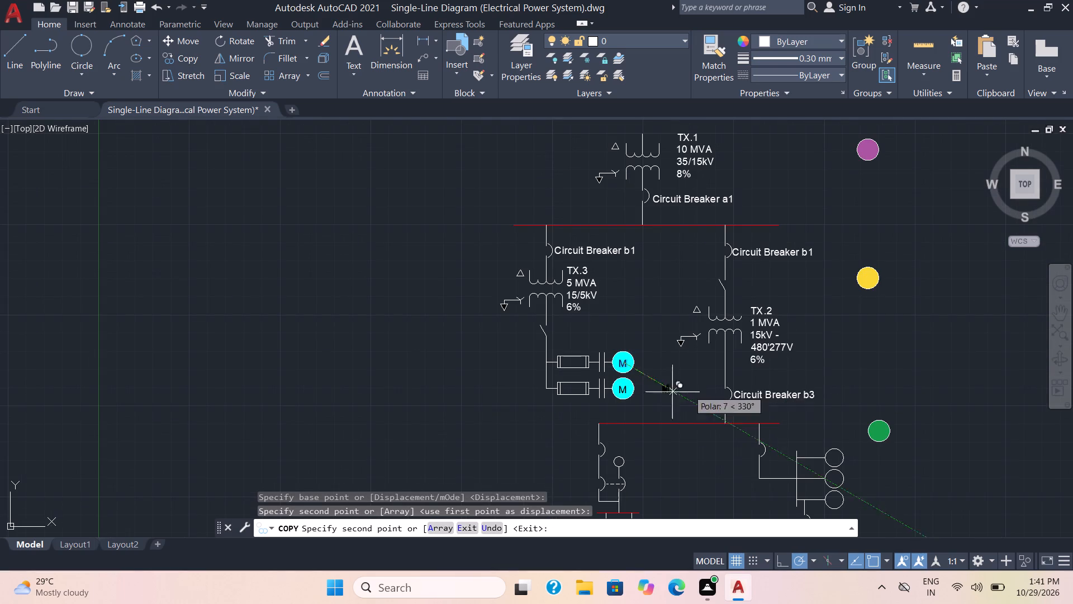
click(866, 150)
click(866, 279)
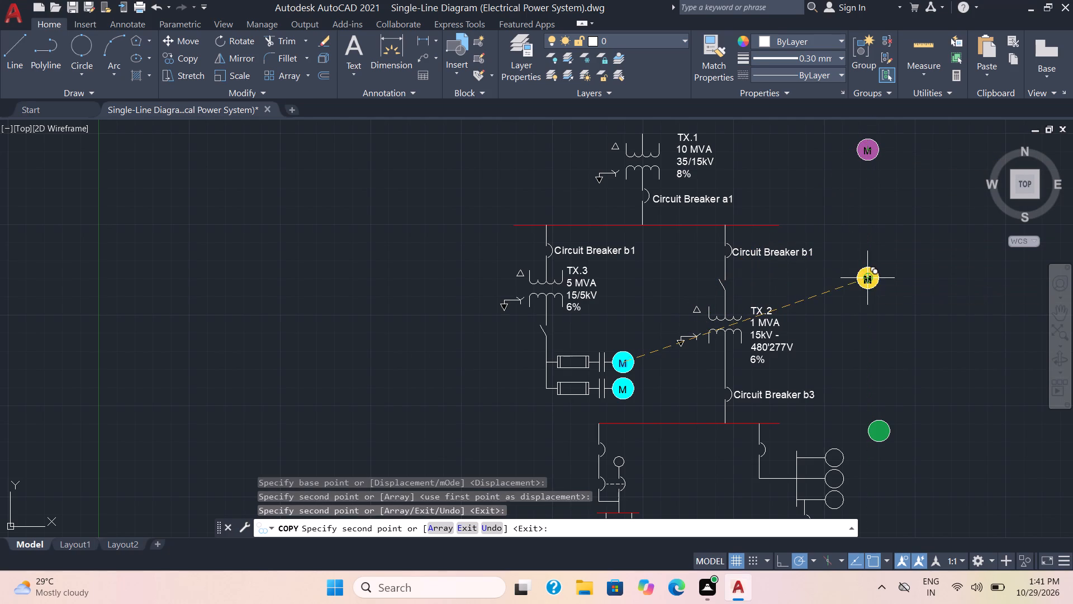
click(878, 432)
Place further copies of the "M" label in the small unfilled circle above the dashed link and the two bottom cyan circles.
middle_drag(879, 471, 887, 288)
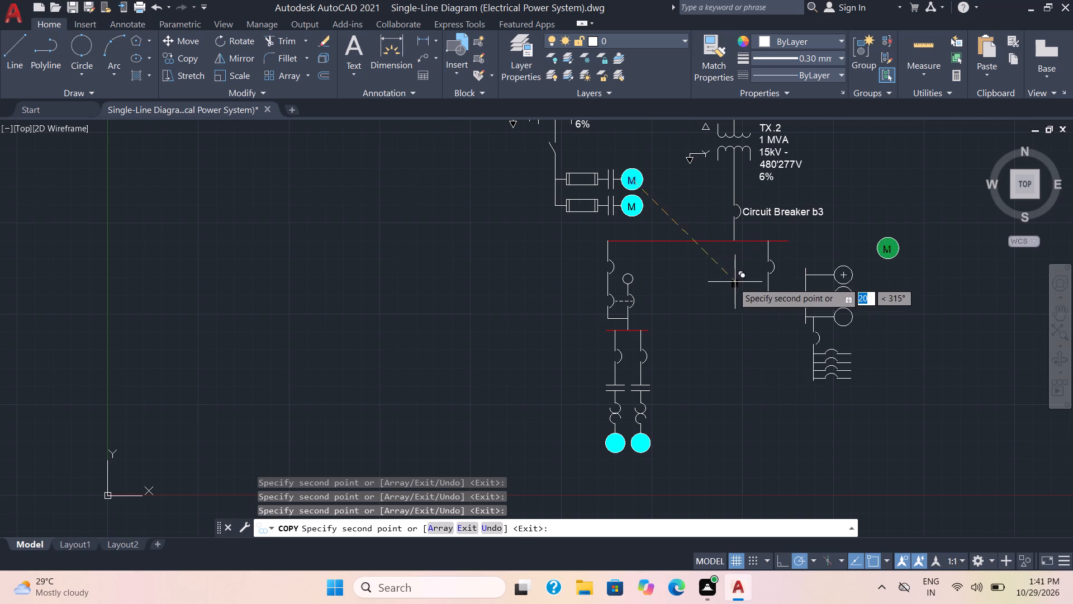
scroll(632, 304, up, 4)
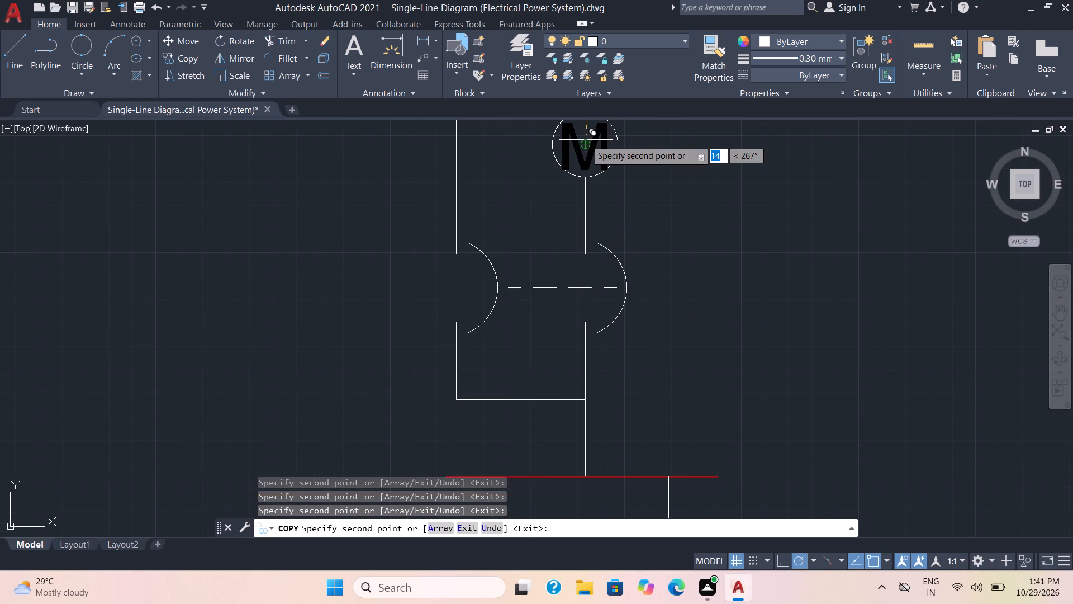
click(586, 140)
scroll(648, 295, down, 2)
middle_drag(681, 367, 710, 219)
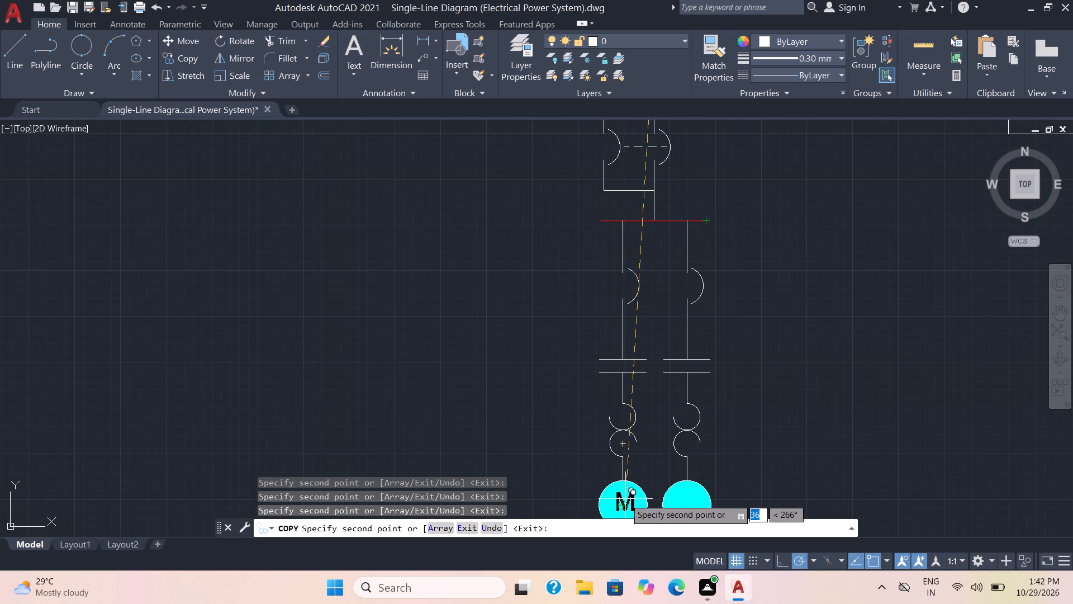
click(624, 501)
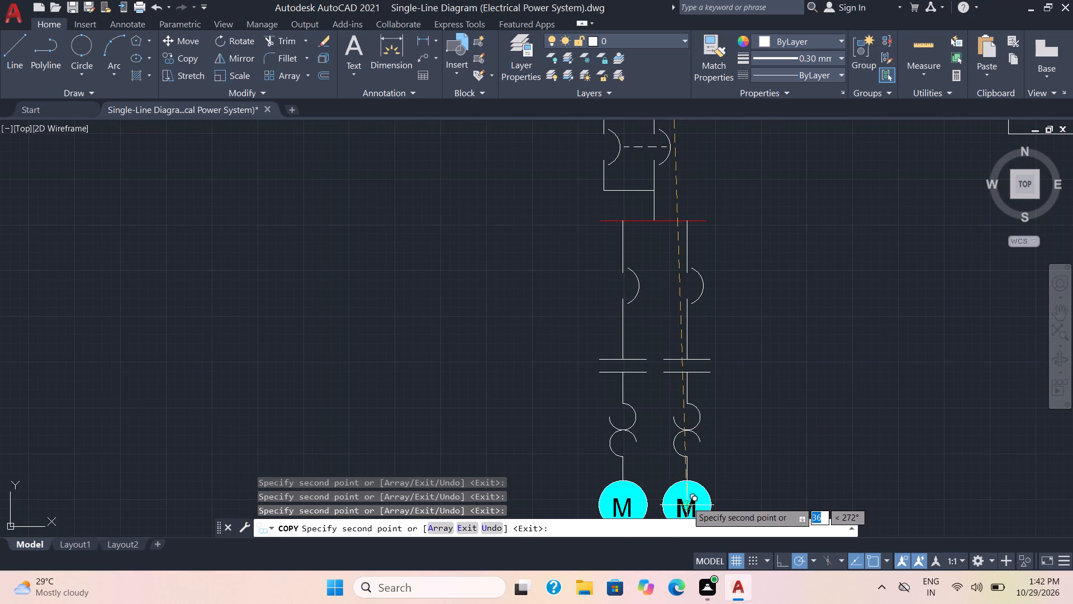
click(687, 499)
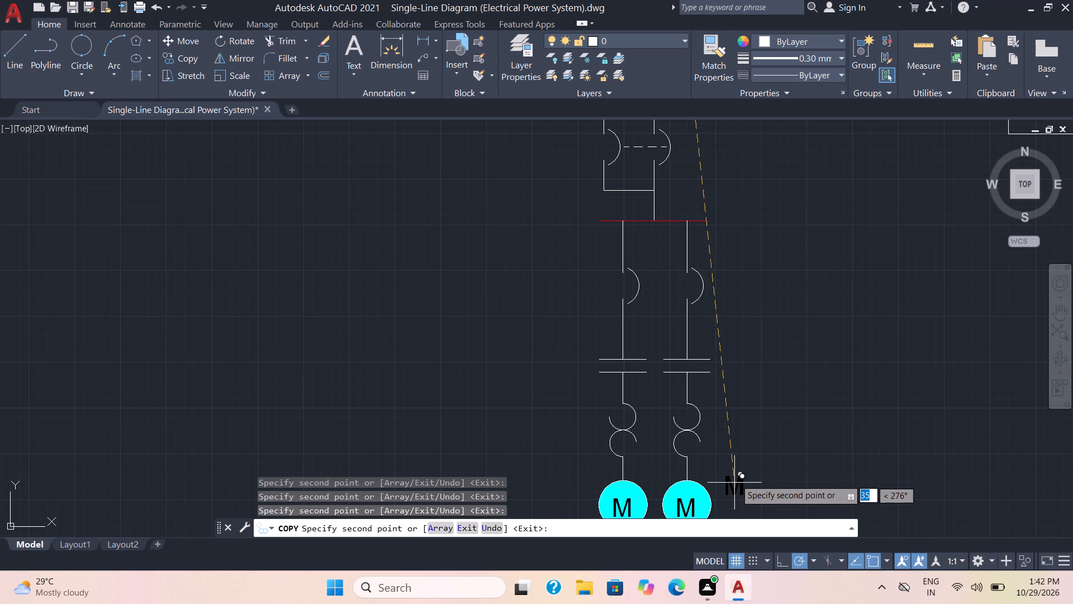
key(Escape)
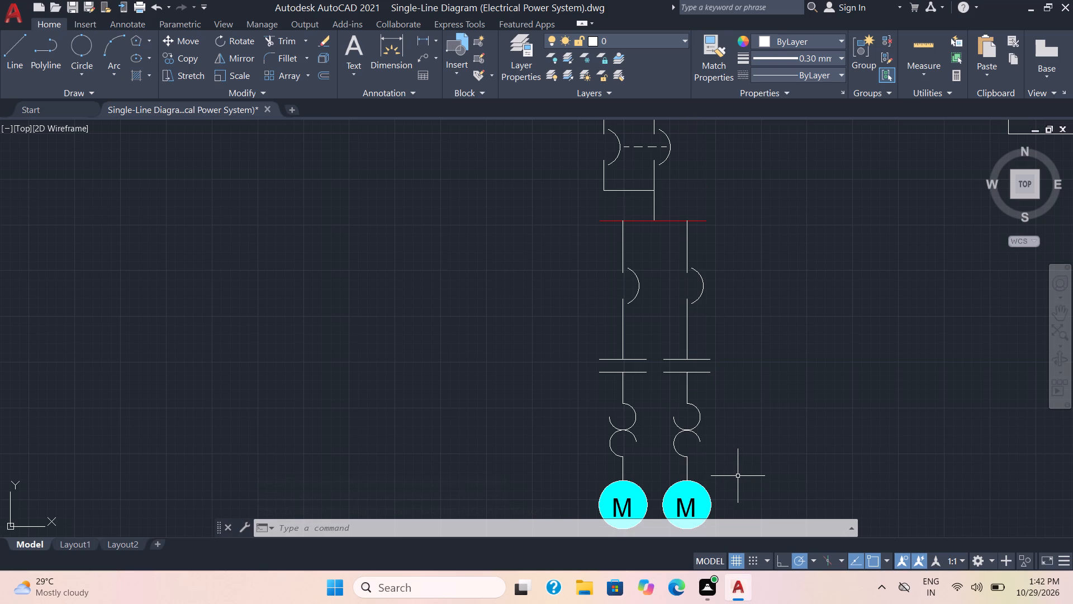
Fill the small circle above the dashed link with a solid green hatch, colour 19,155,72.
scroll(681, 329, down, 2)
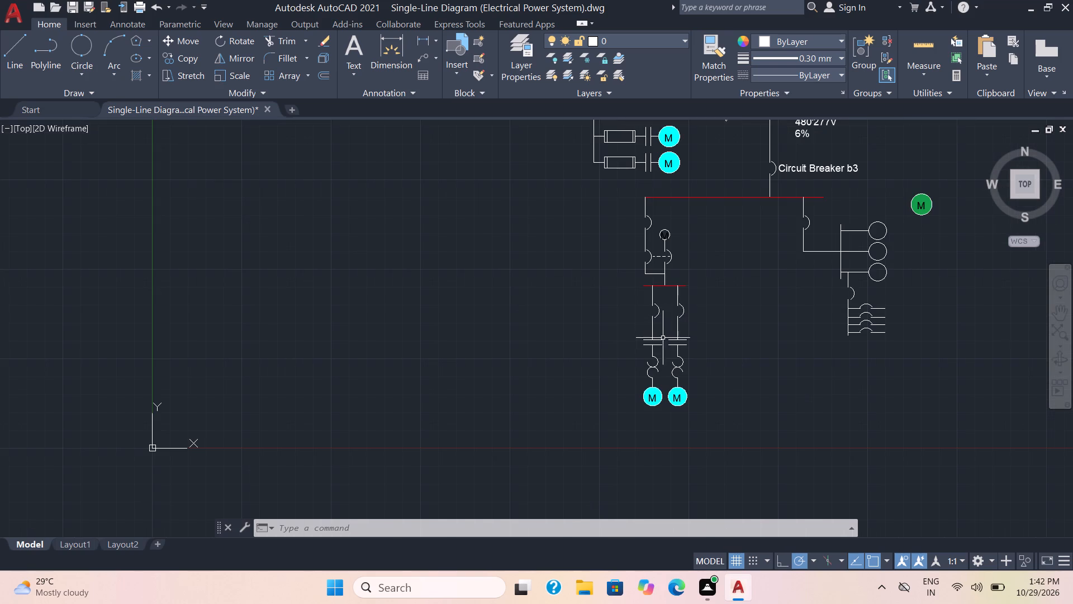
scroll(697, 216, up, 2)
scroll(611, 275, up, 3)
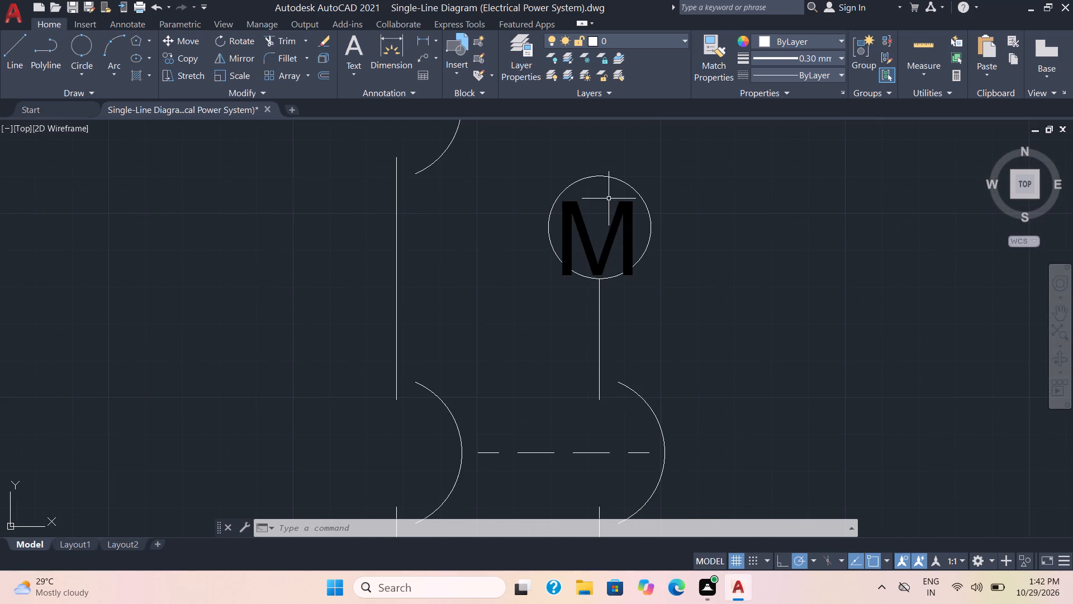
click(131, 72)
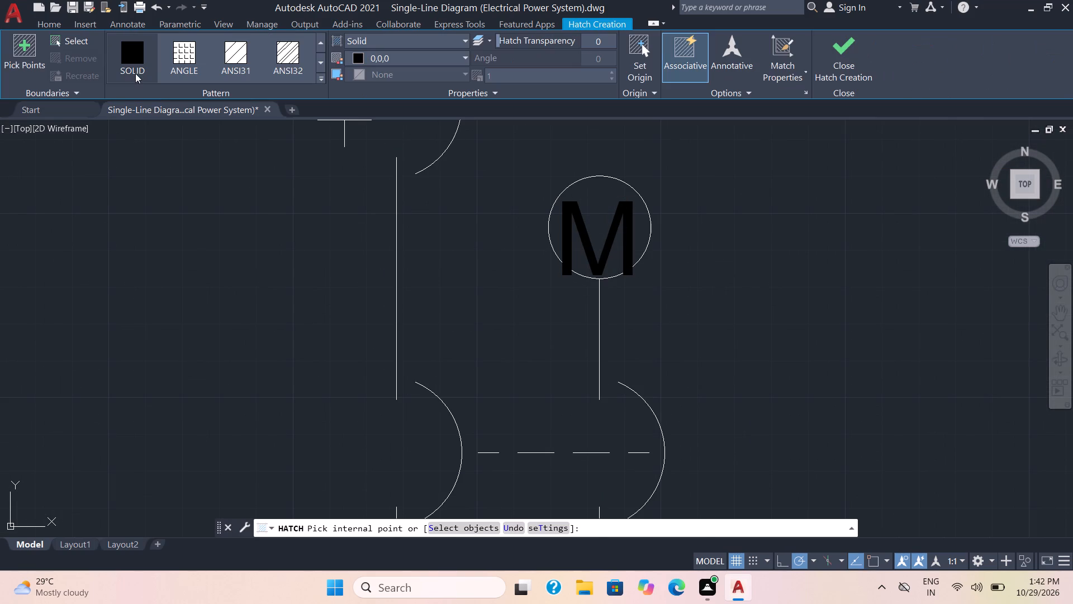
click(435, 62)
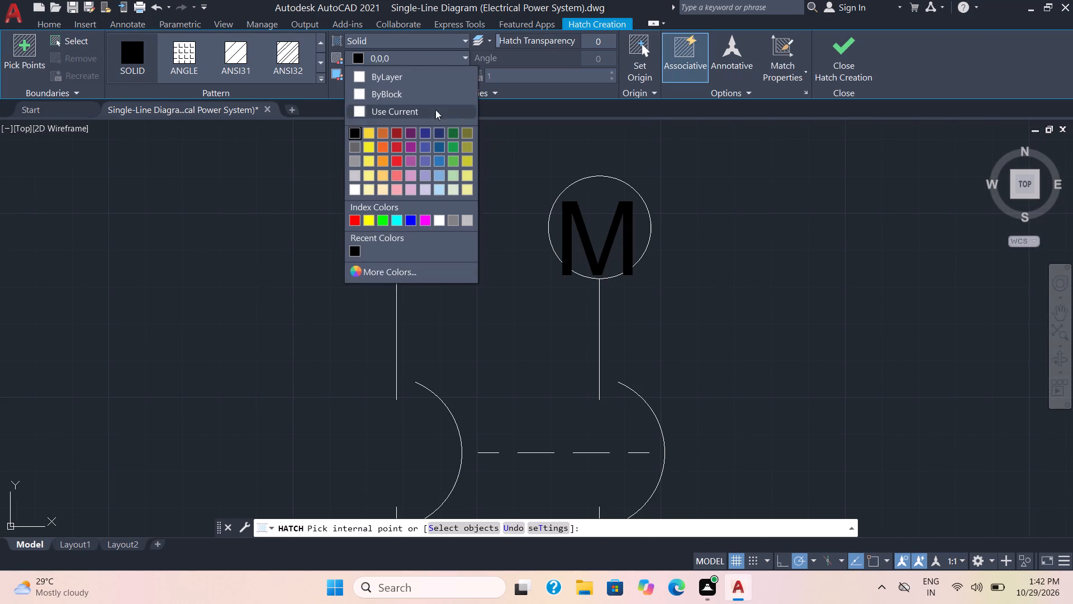
click(455, 146)
click(597, 199)
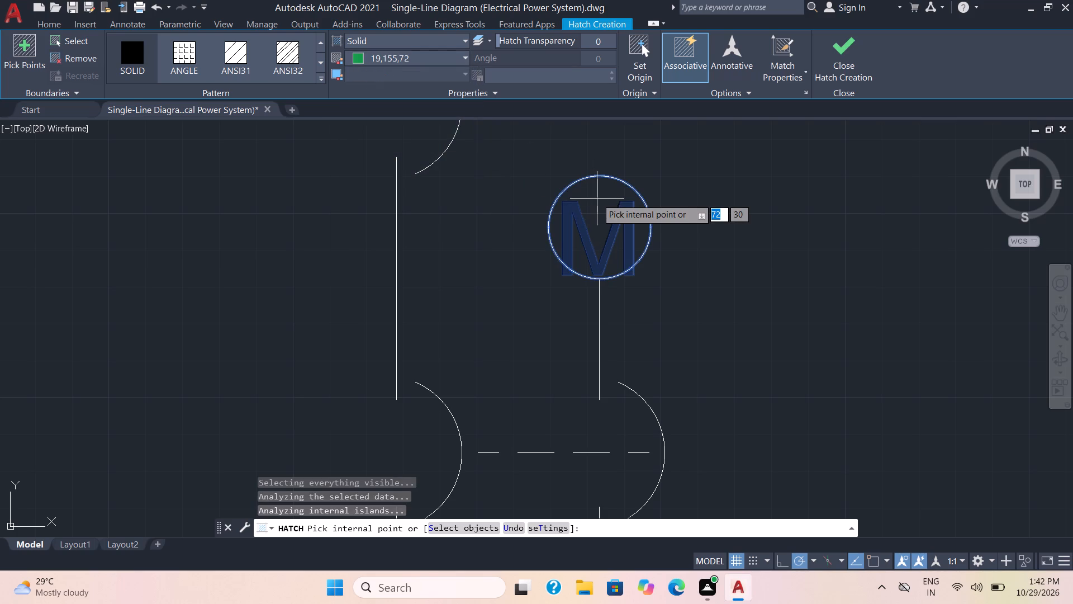
click(461, 58)
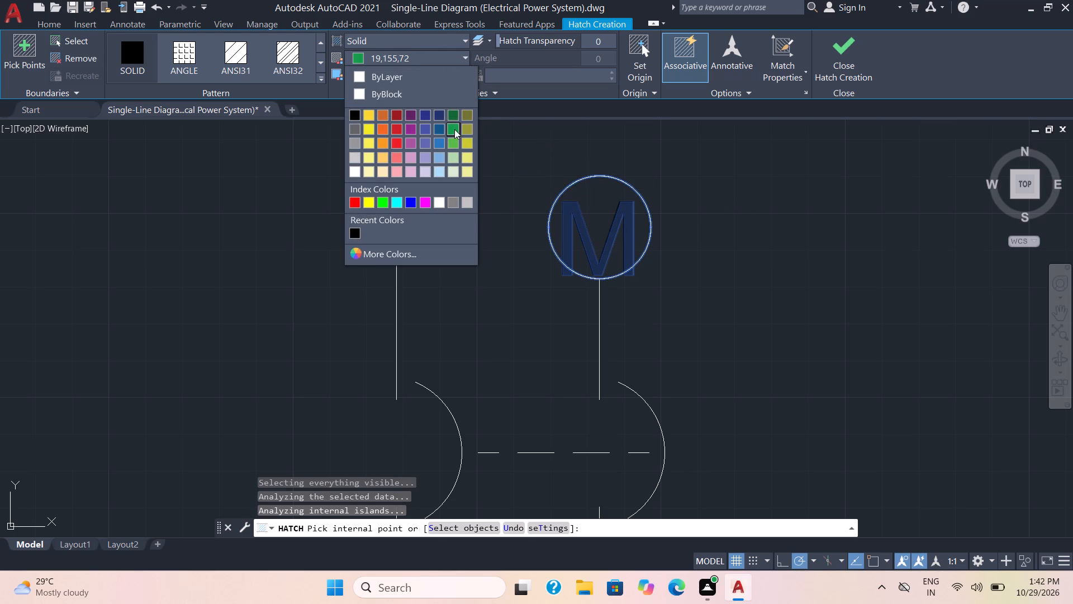
click(454, 129)
click(600, 199)
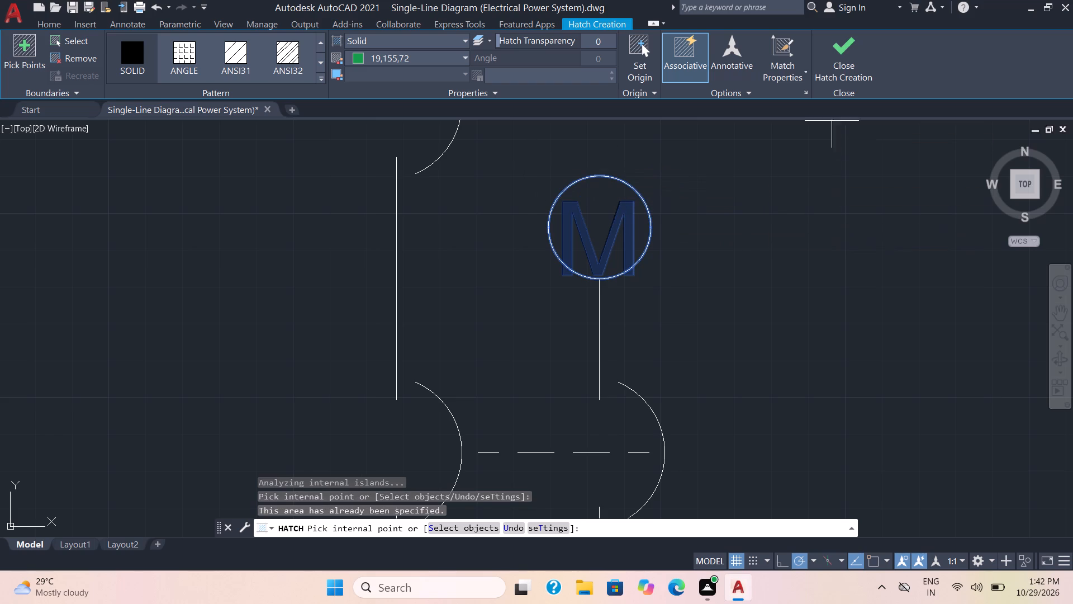
click(720, 227)
key(Escape)
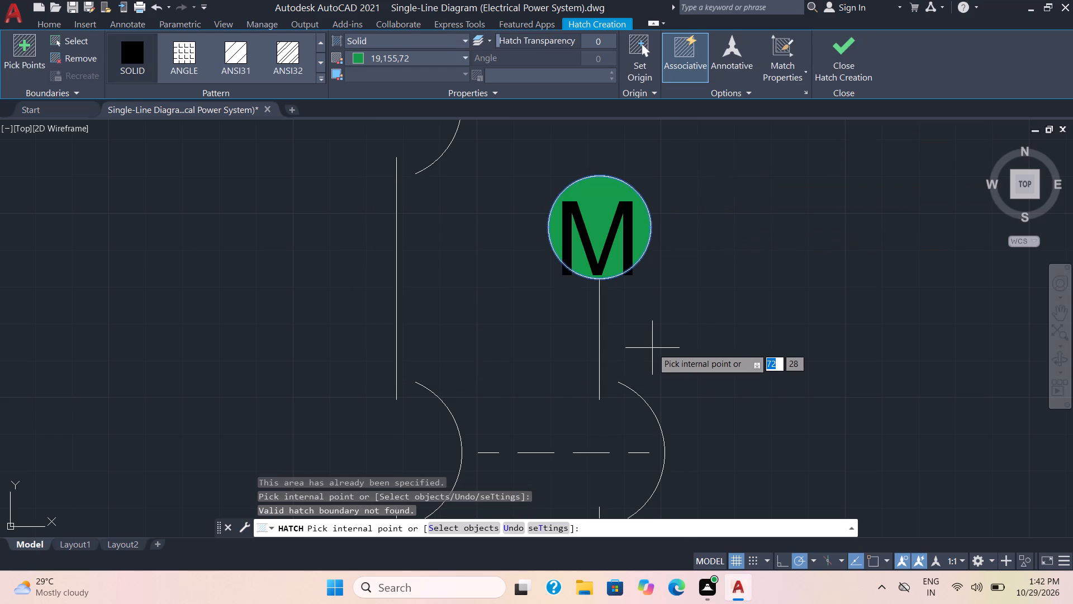
click(825, 48)
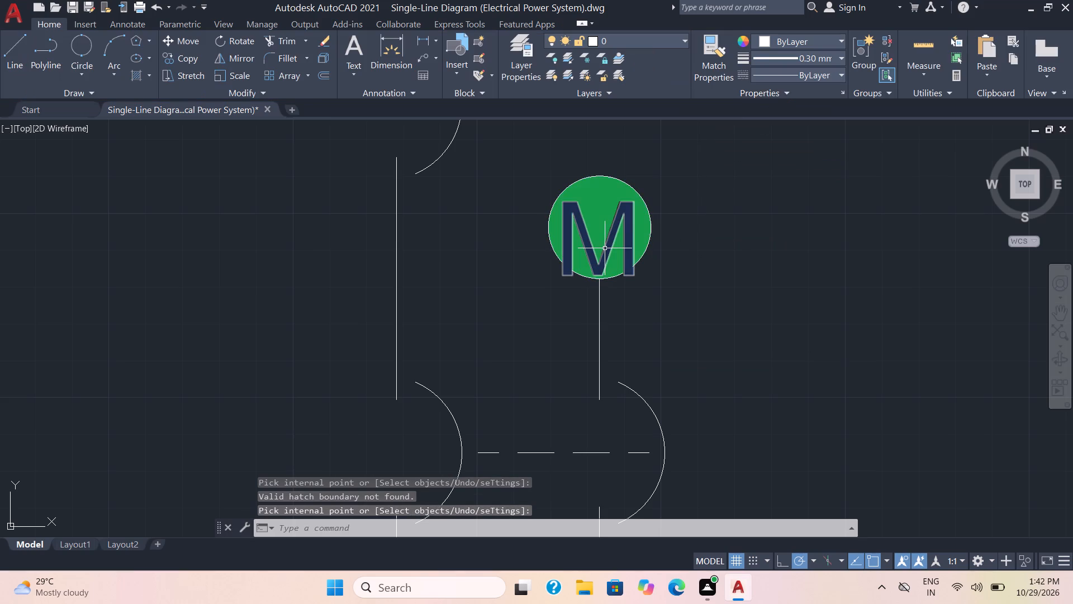
Set the text height of the "M" label in the small green circle to 0.8 and close its properties.
click(605, 253)
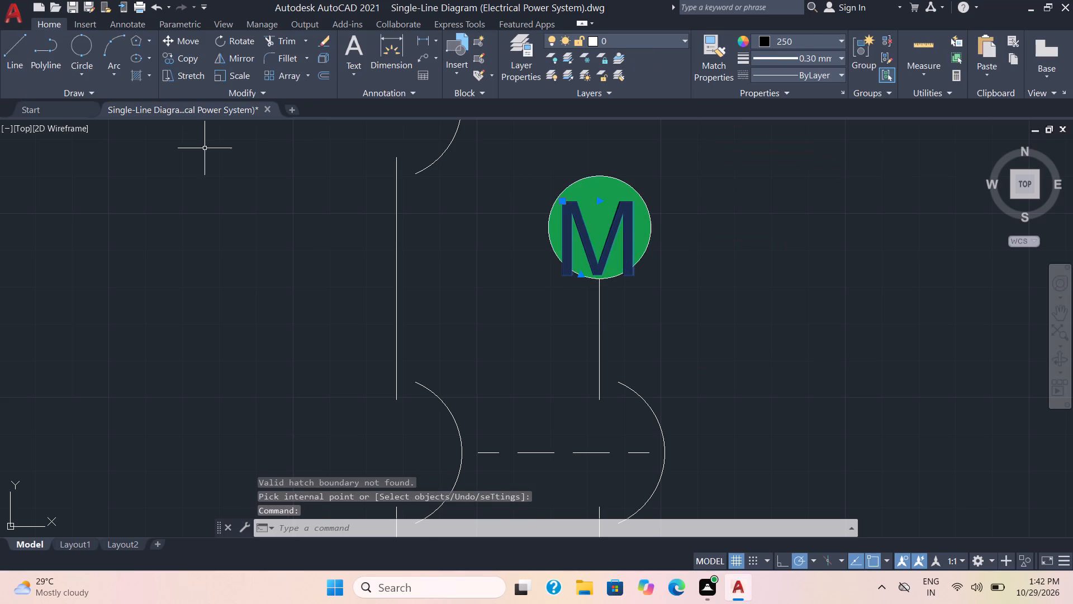
key(ctrl+1)
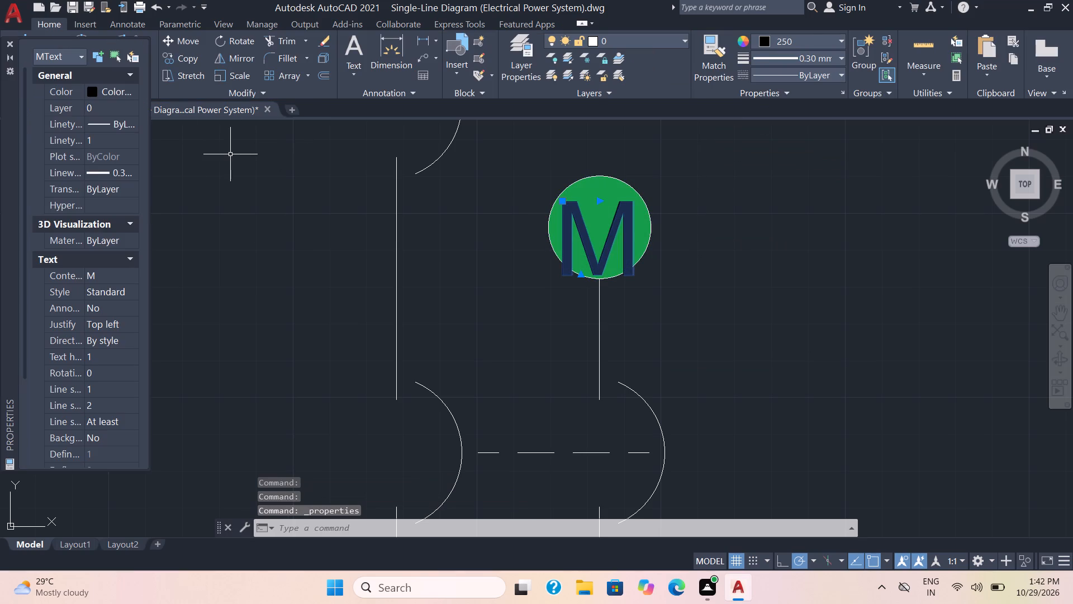
click(105, 360)
key(0)
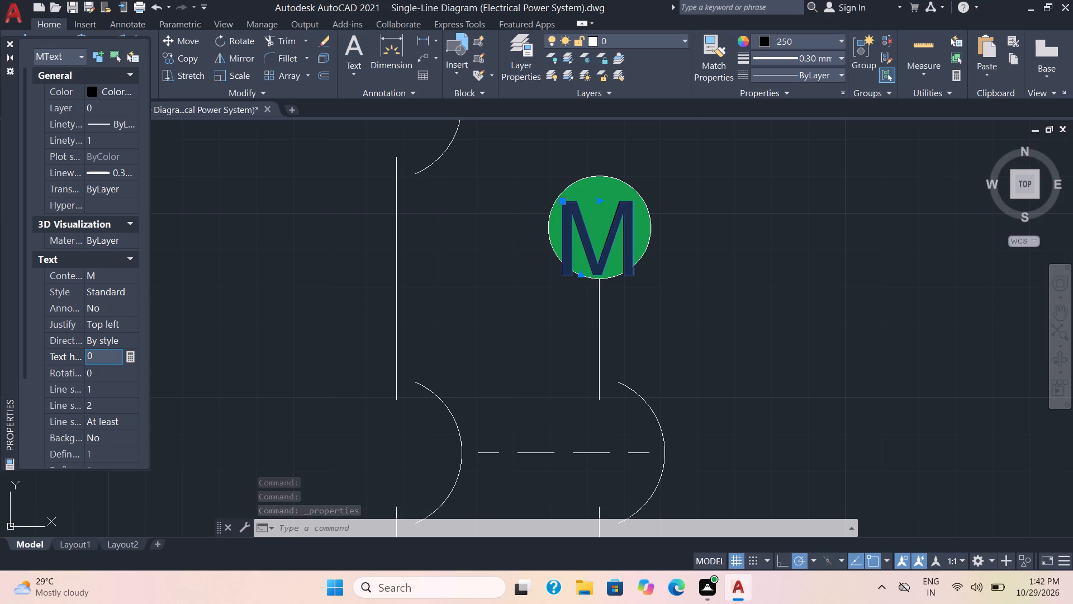
key(period)
key(8)
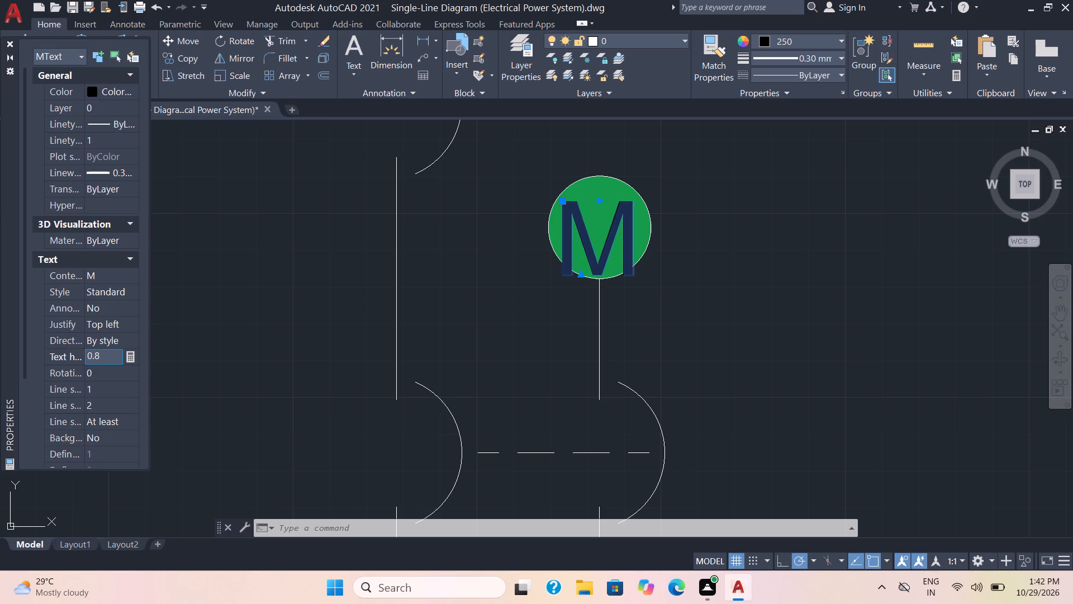
key(Return)
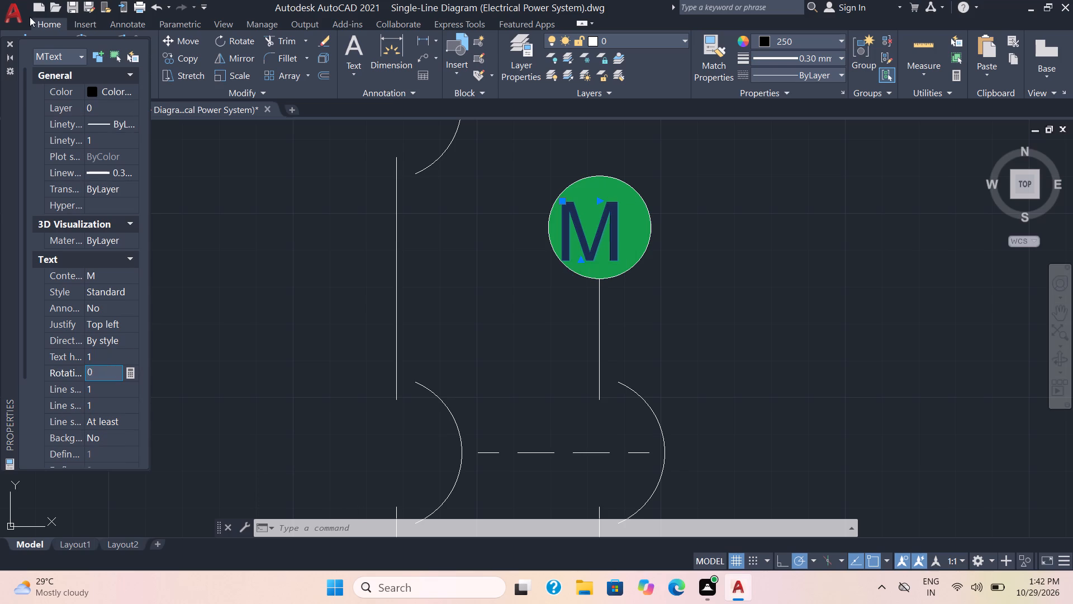
click(11, 43)
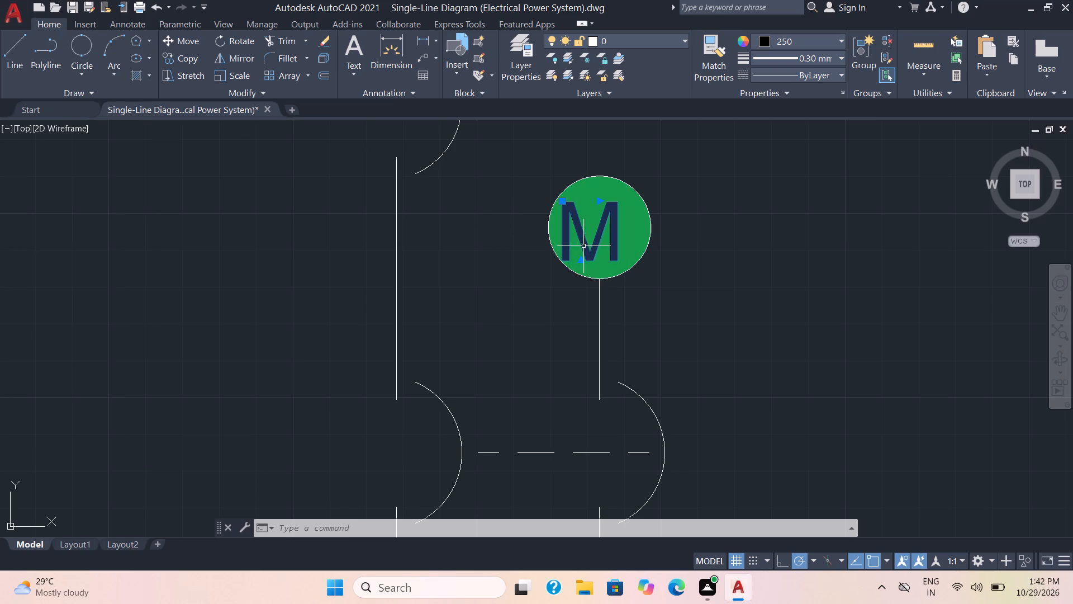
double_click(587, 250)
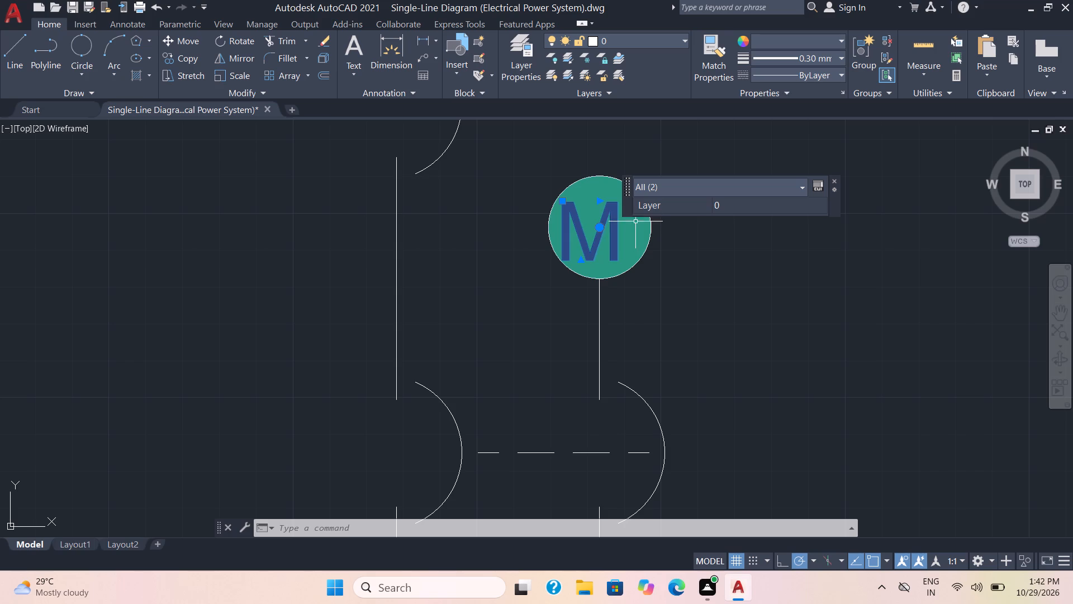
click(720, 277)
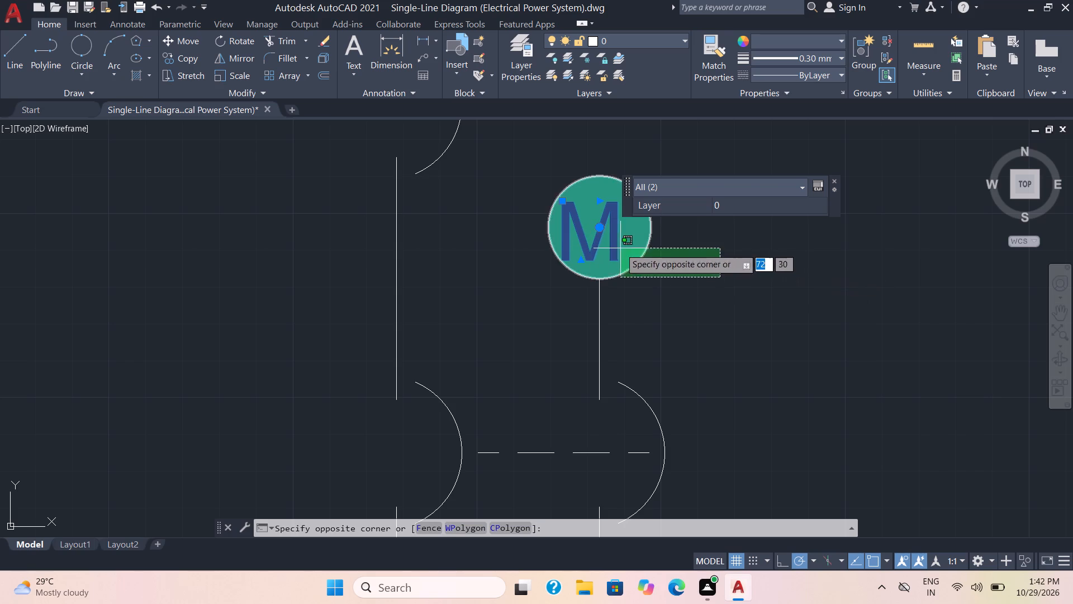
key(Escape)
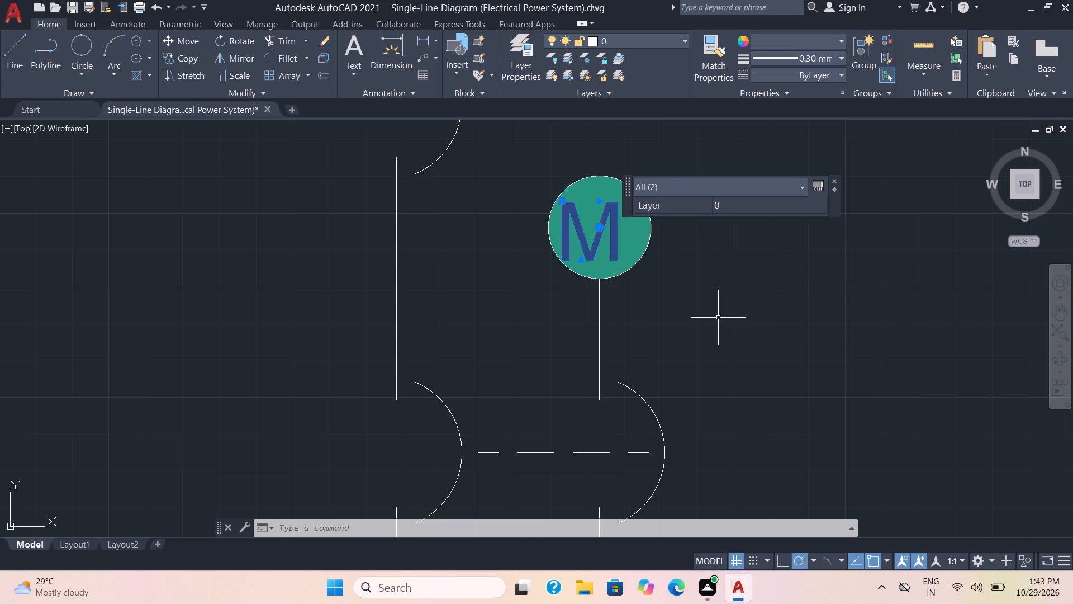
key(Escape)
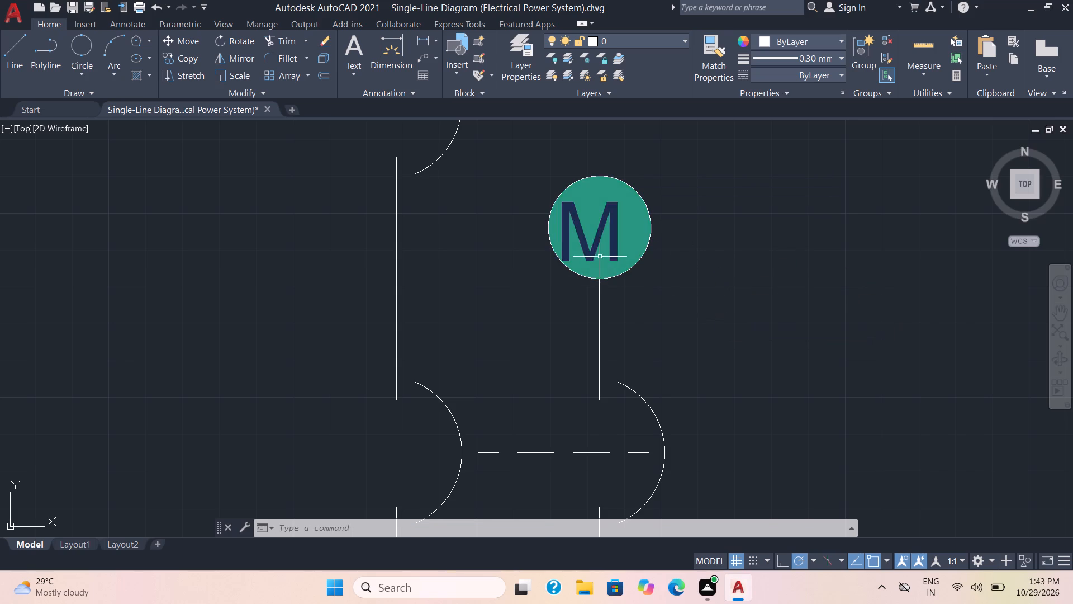
Change the label text in the small green circle above the dashed link to "G".
double_click(594, 252)
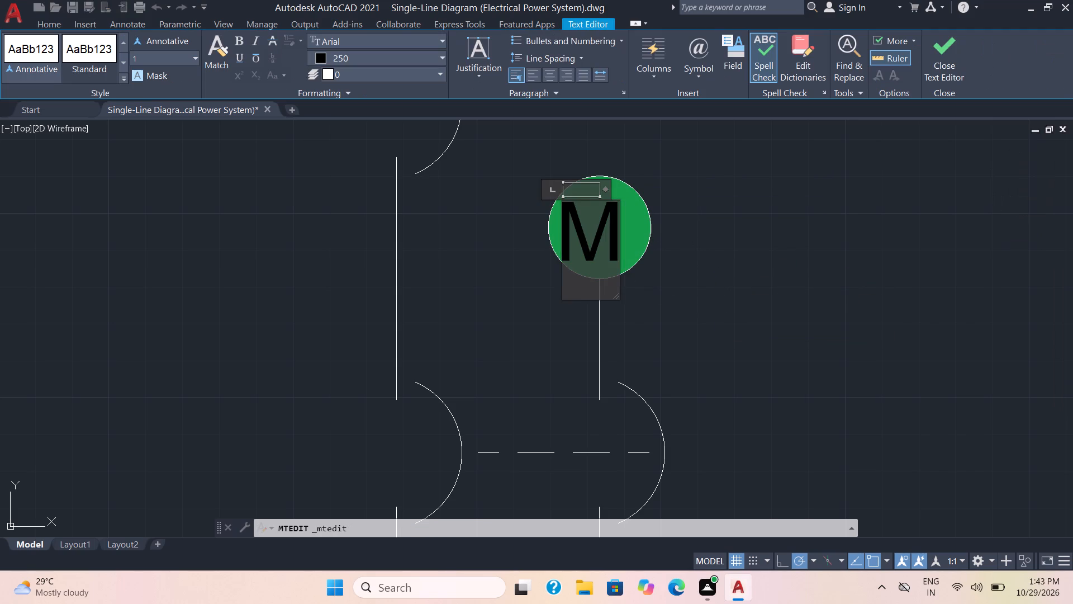
key(BackSpace)
key(g)
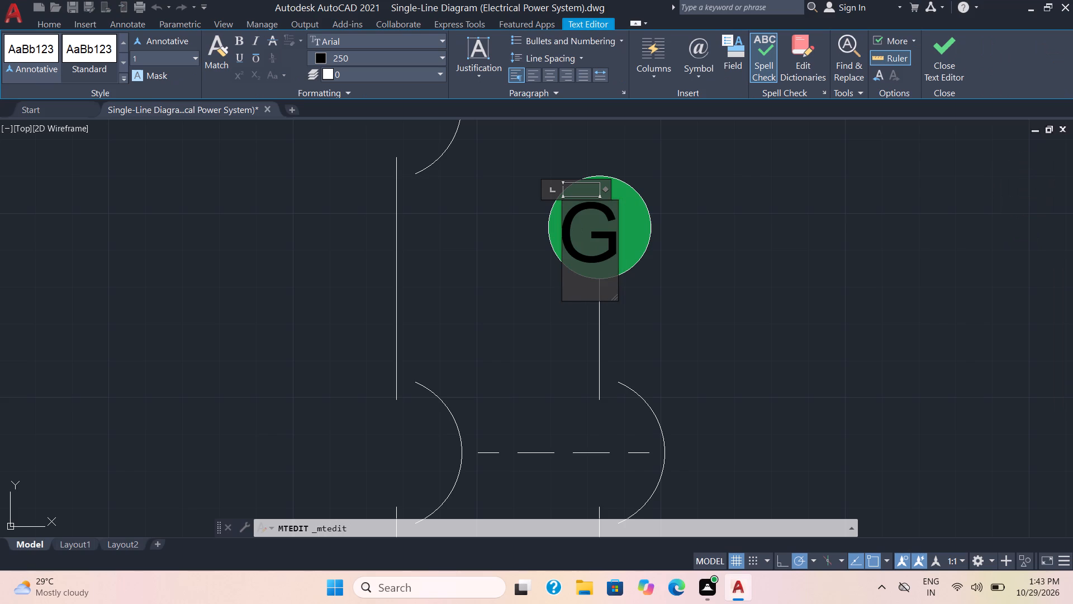
click(731, 319)
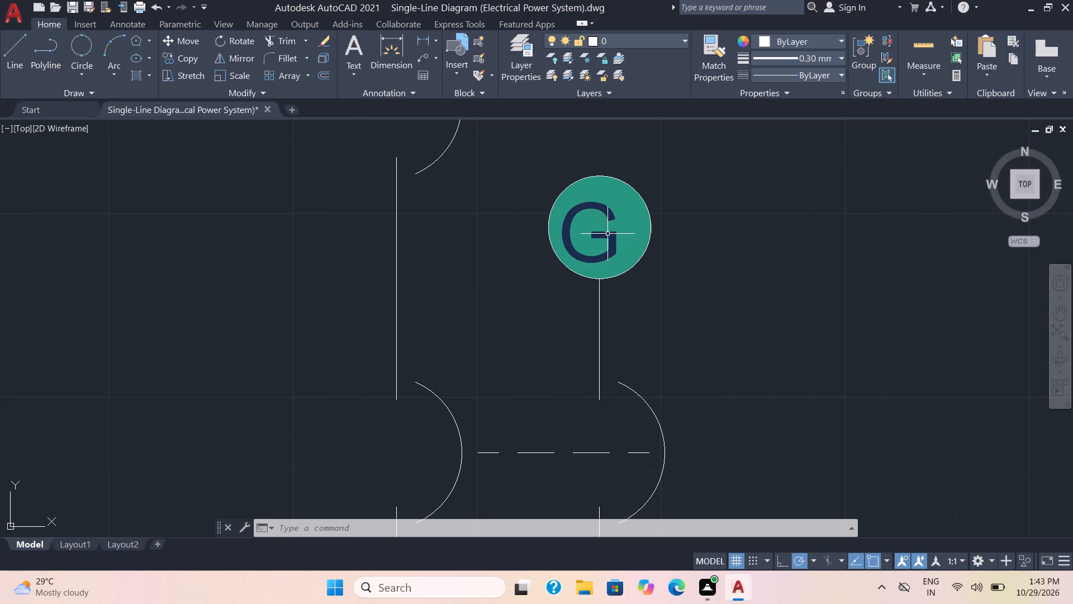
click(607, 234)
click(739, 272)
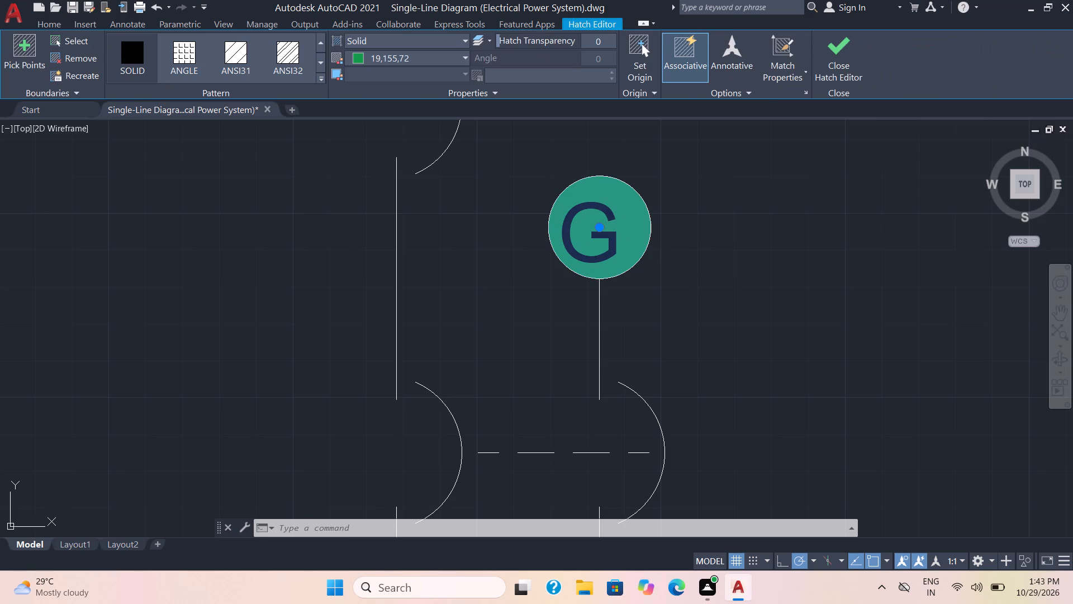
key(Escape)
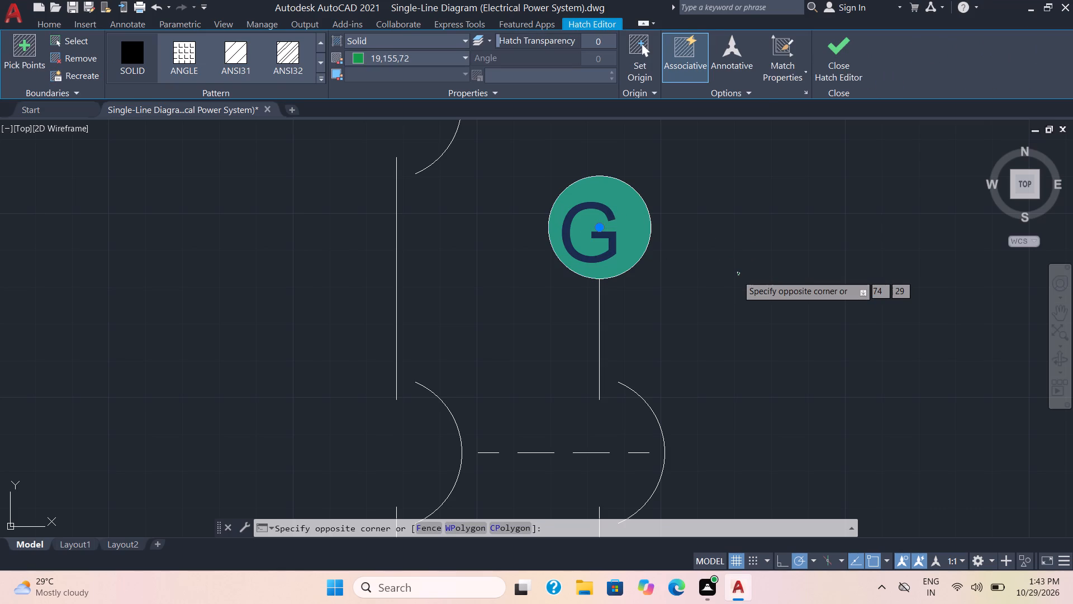
Move the "G" label to the centre of the small green circle above the dashed link.
key(Escape)
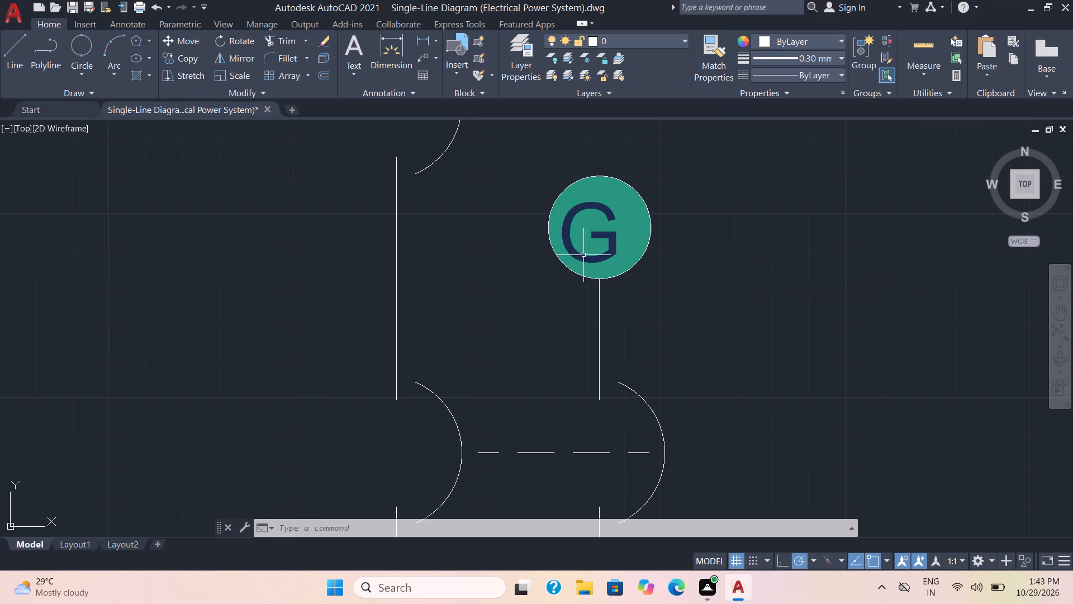
click(609, 244)
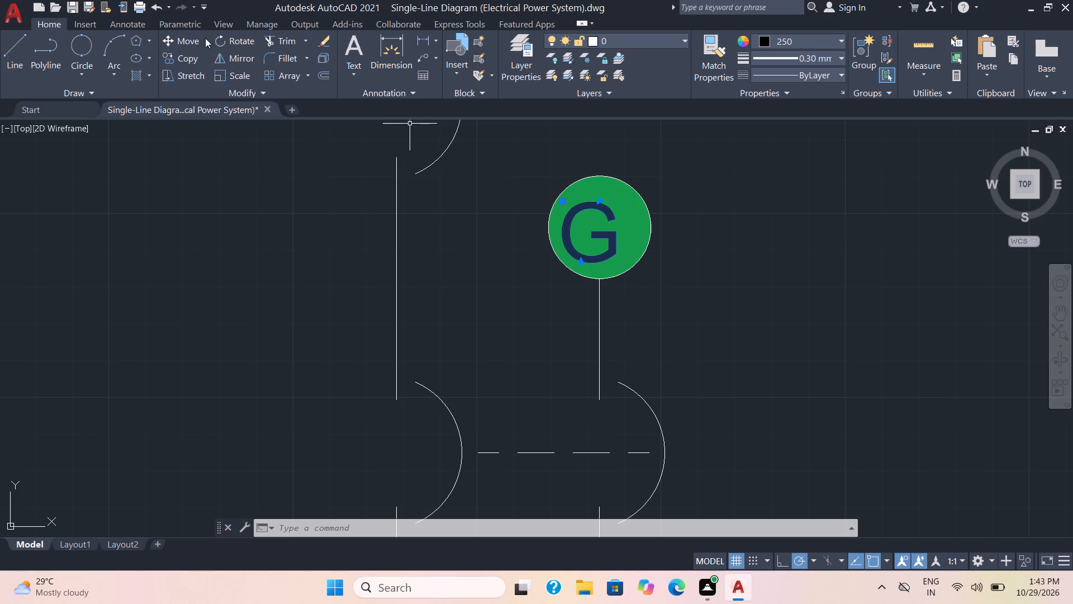
click(188, 42)
click(595, 234)
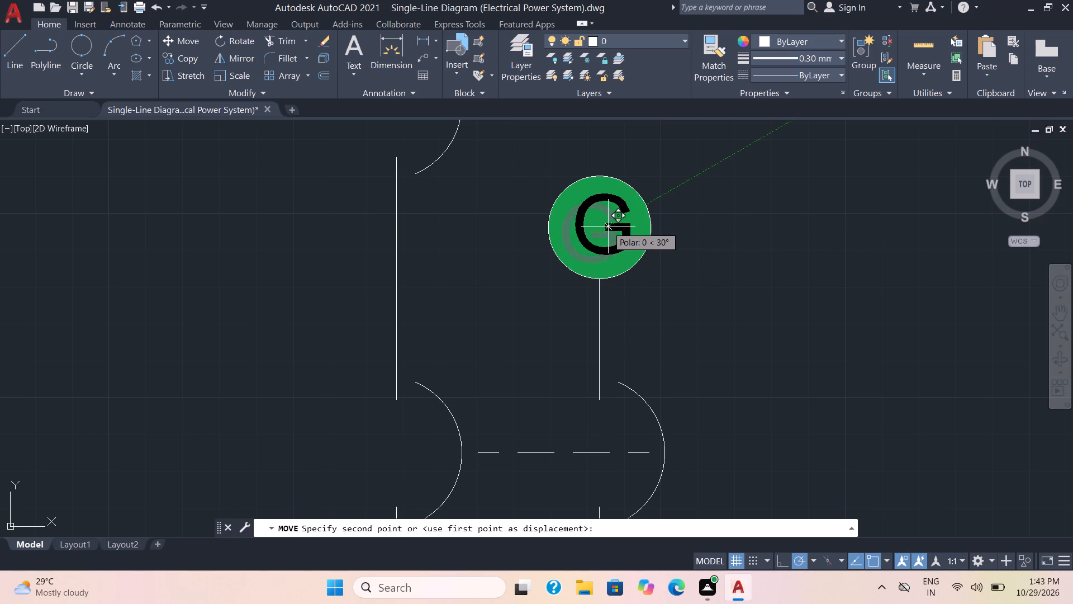
click(606, 230)
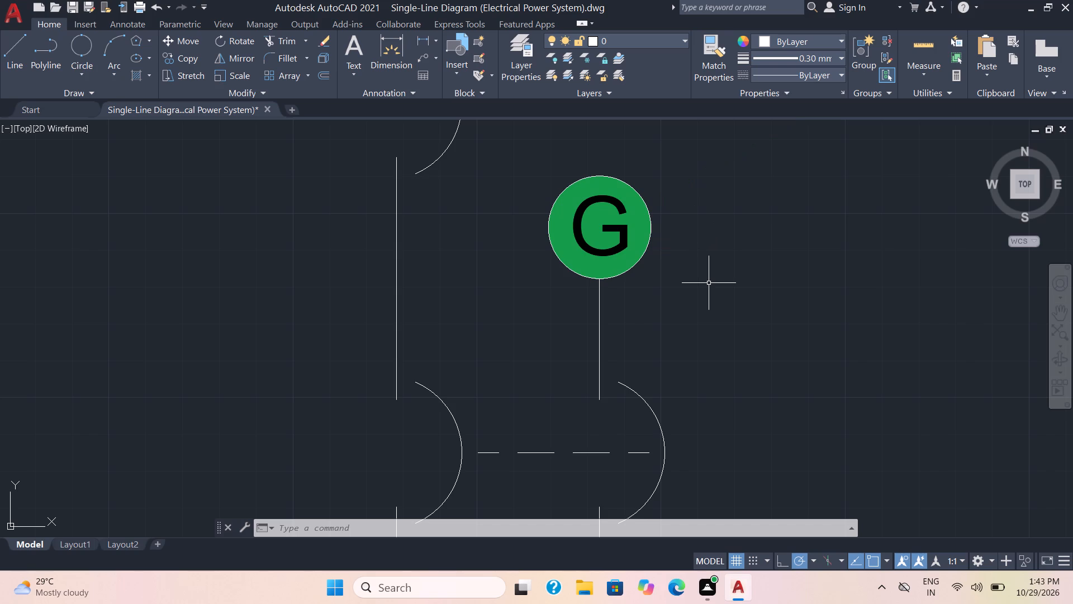
Examine the red-circled spots below the breaker feeding the three unfilled circles and at the junction with their vertical line.
ctrl+scroll(709, 283, down, 3)
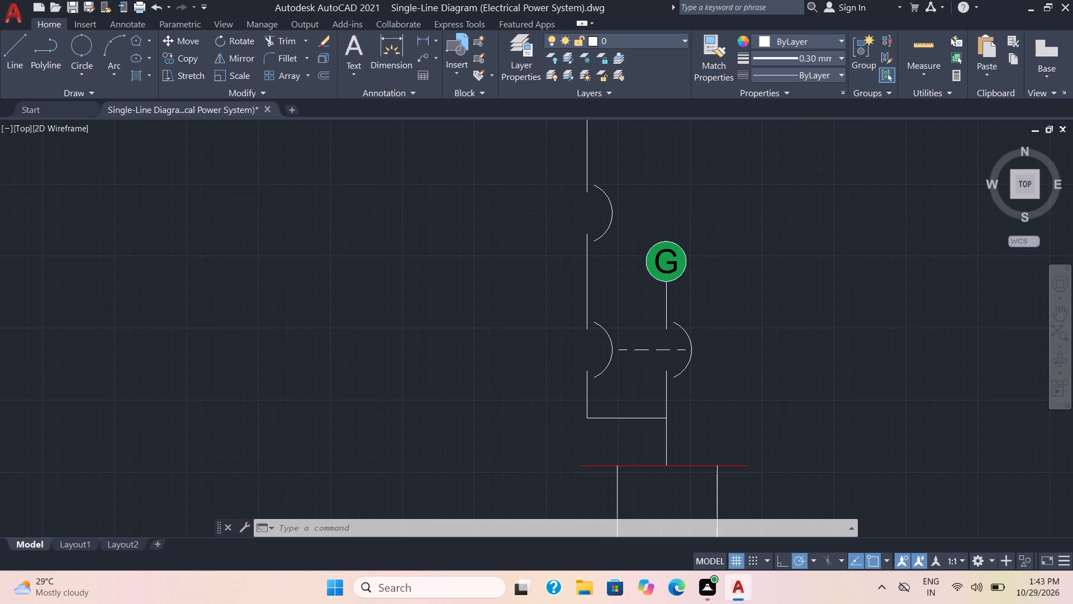
ctrl+scroll(709, 283, down, 1)
middle_drag(827, 385, 629, 331)
scroll(700, 284, up, 3)
scroll(763, 274, down, 2)
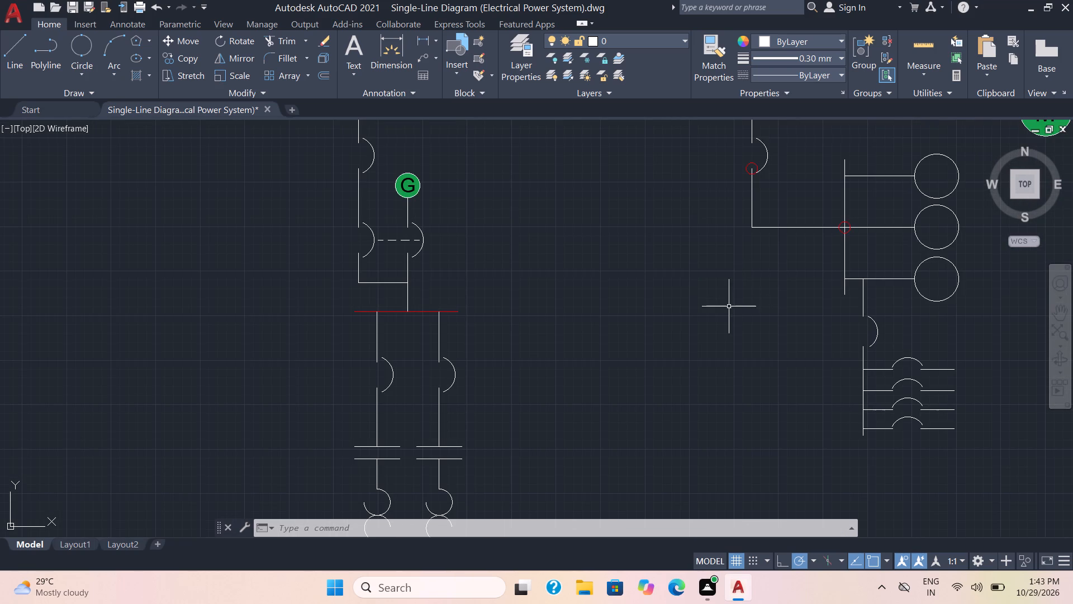
scroll(754, 163, up, 3)
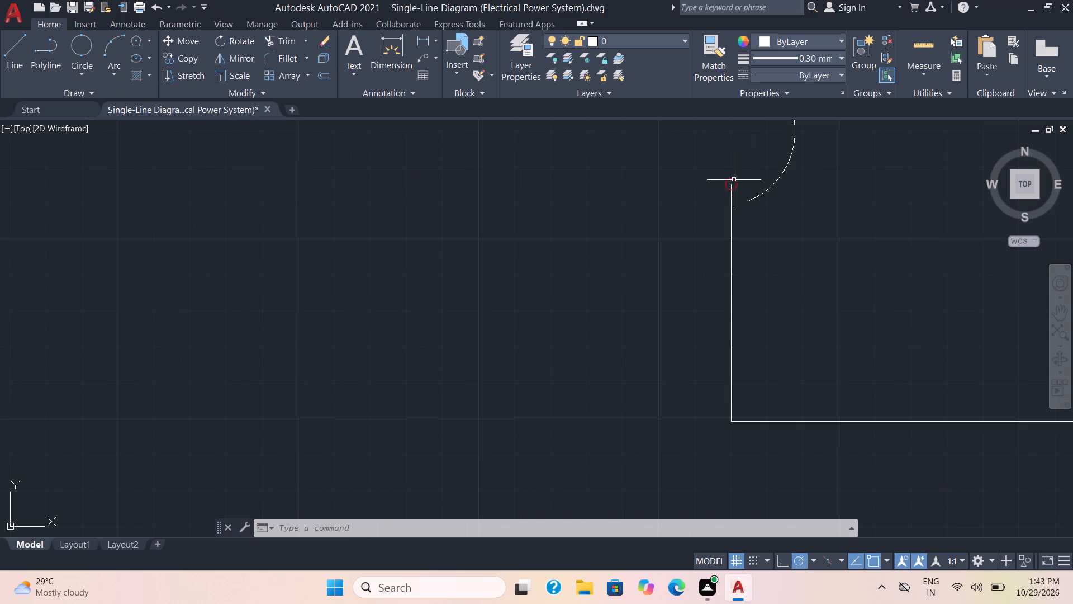
click(737, 185)
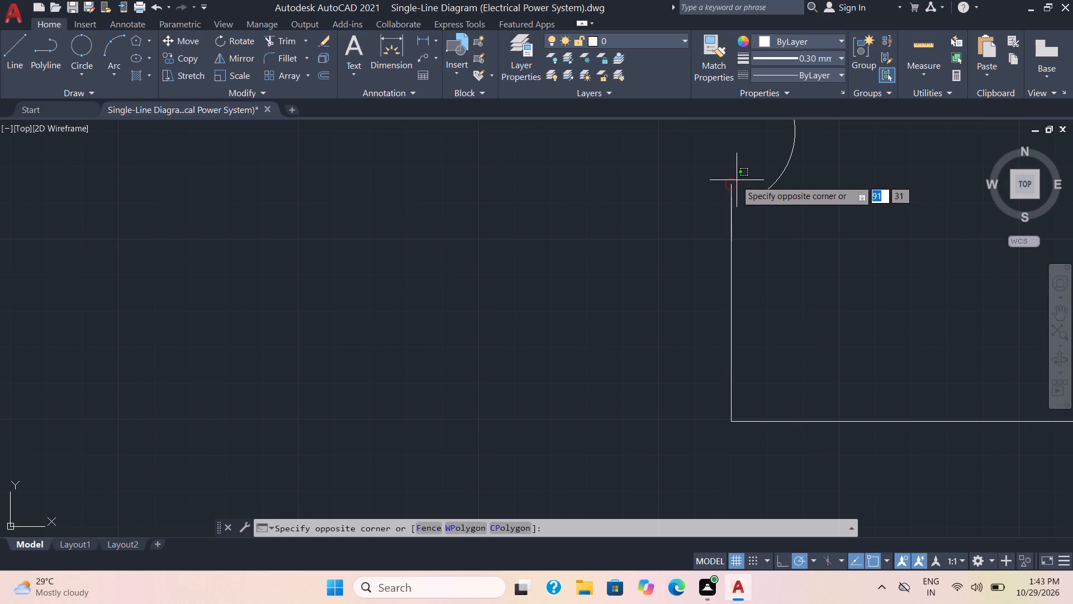
click(733, 171)
scroll(730, 261, down, 3)
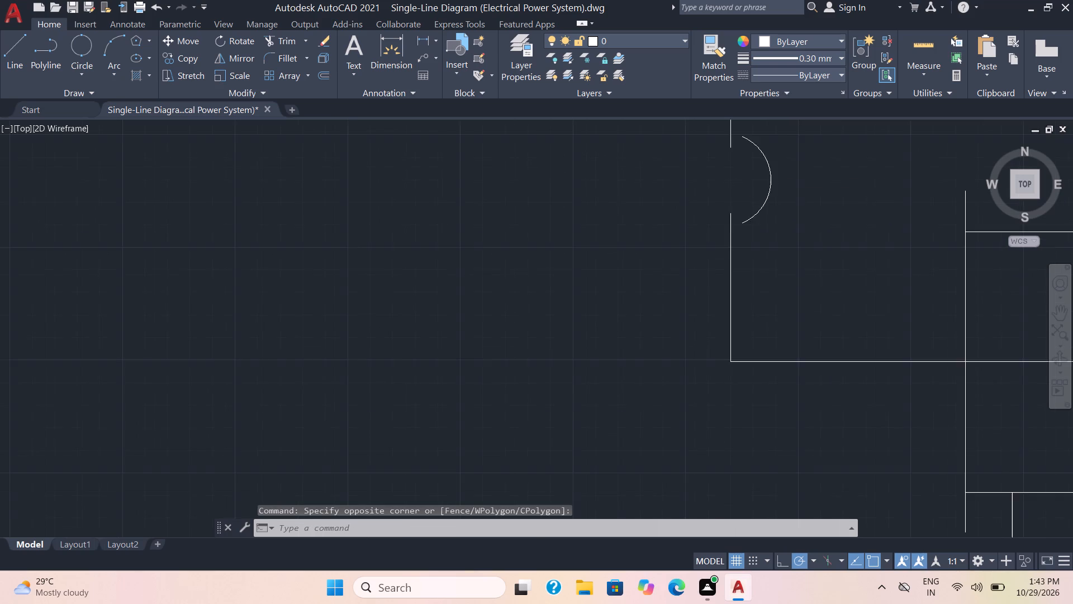
scroll(734, 279, down, 3)
scroll(723, 349, up, 1)
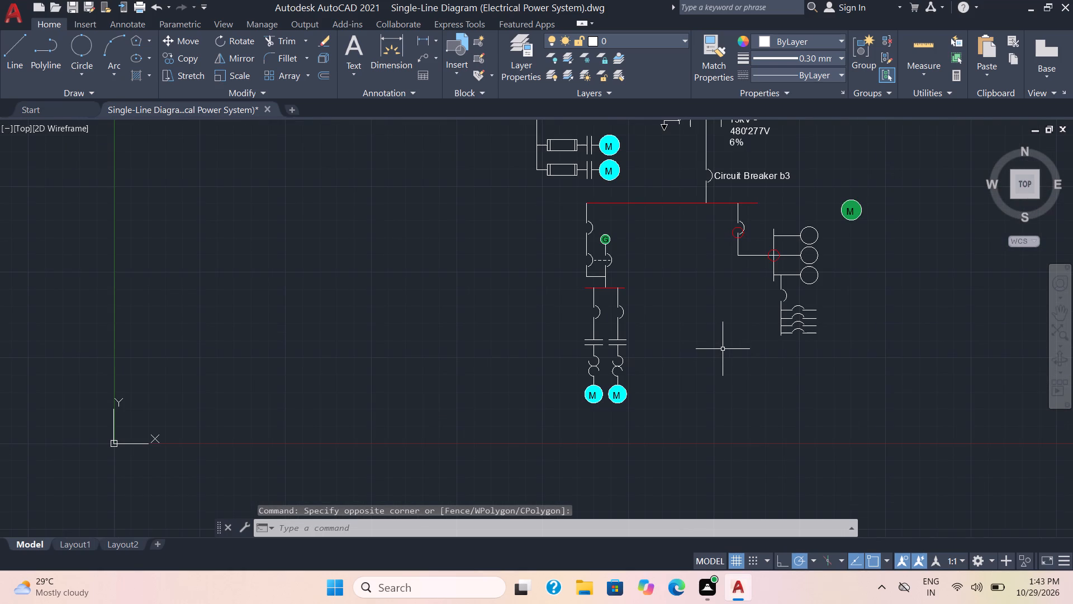
middle_drag(875, 311, 647, 377)
scroll(541, 355, up, 3)
scroll(566, 226, up, 2)
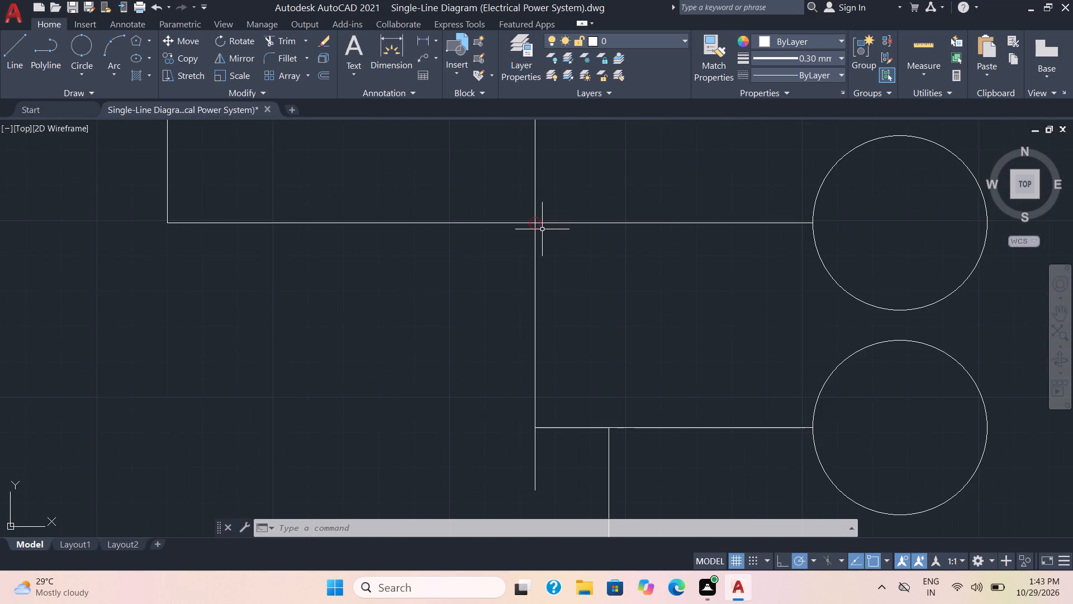
scroll(542, 230, up, 12)
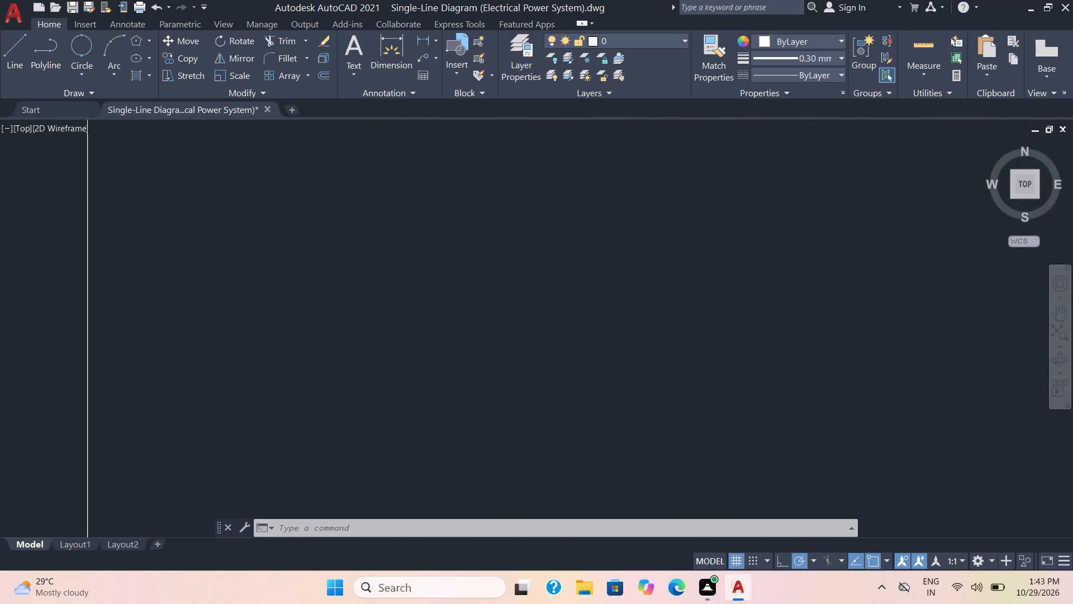
Change the "M" label in the large standalone green circle to "C".
scroll(463, 223, down, 16)
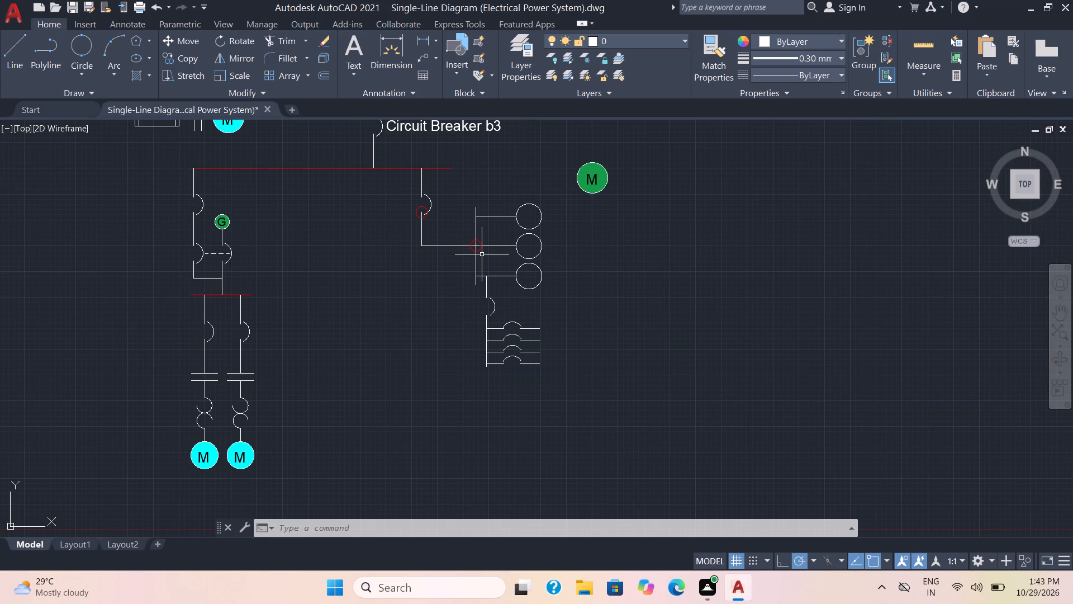
double_click(590, 181)
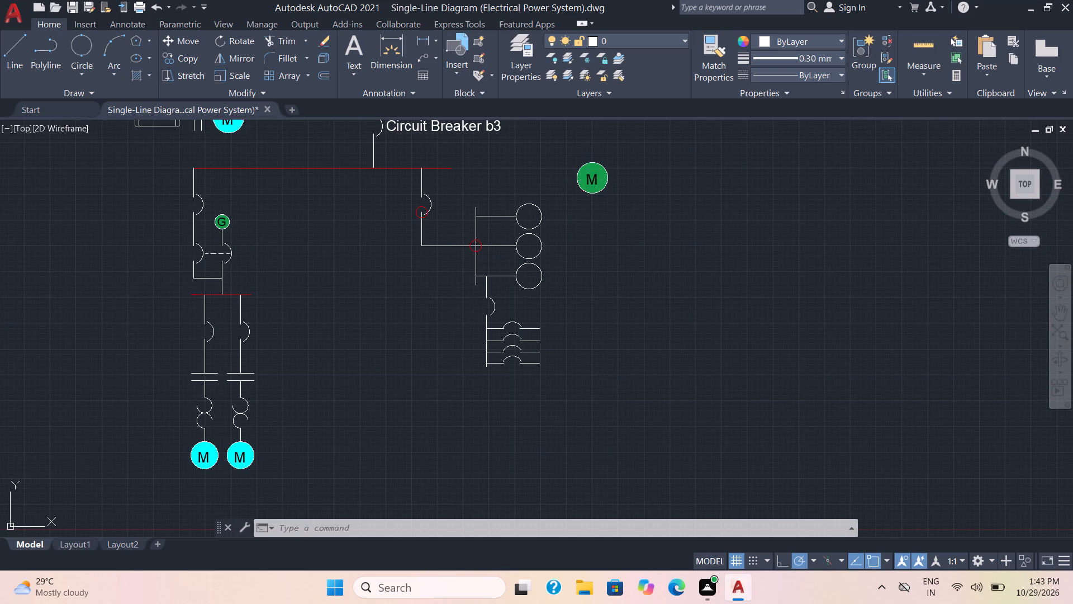
click(596, 180)
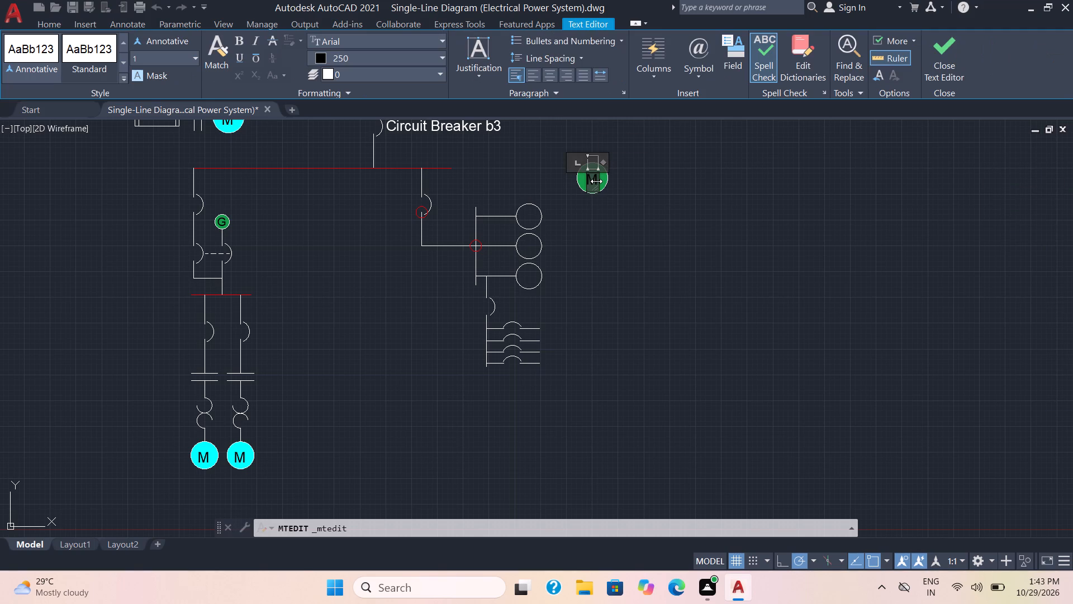
key(Right)
key(BackSpace)
key(c)
click(659, 251)
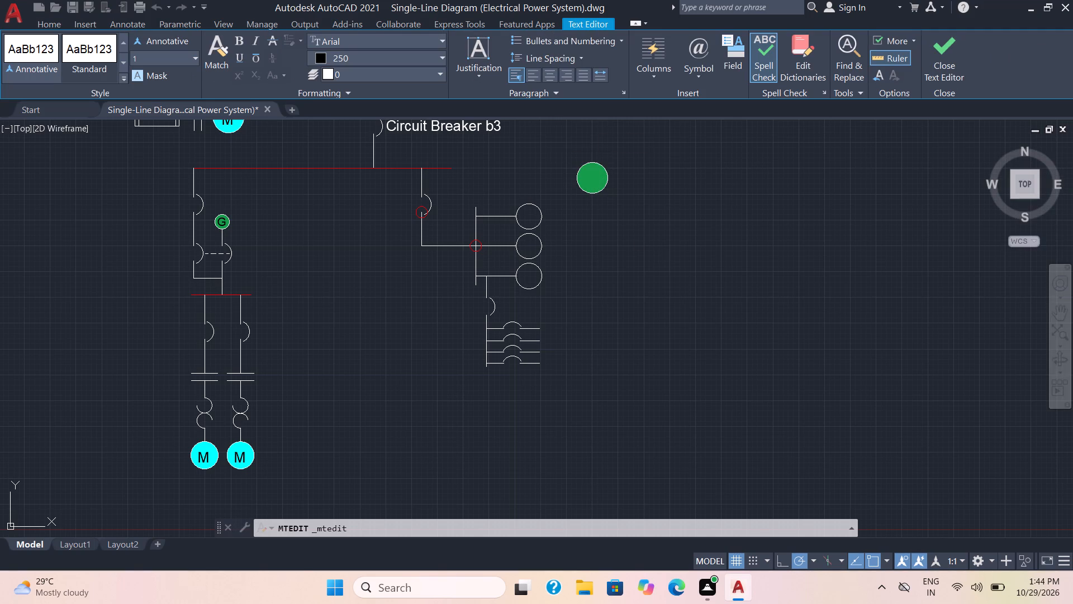
Change the "M" label in the yellow circle to "b".
scroll(683, 214, down, 1)
scroll(688, 169, down, 2)
middle_drag(688, 169, 621, 361)
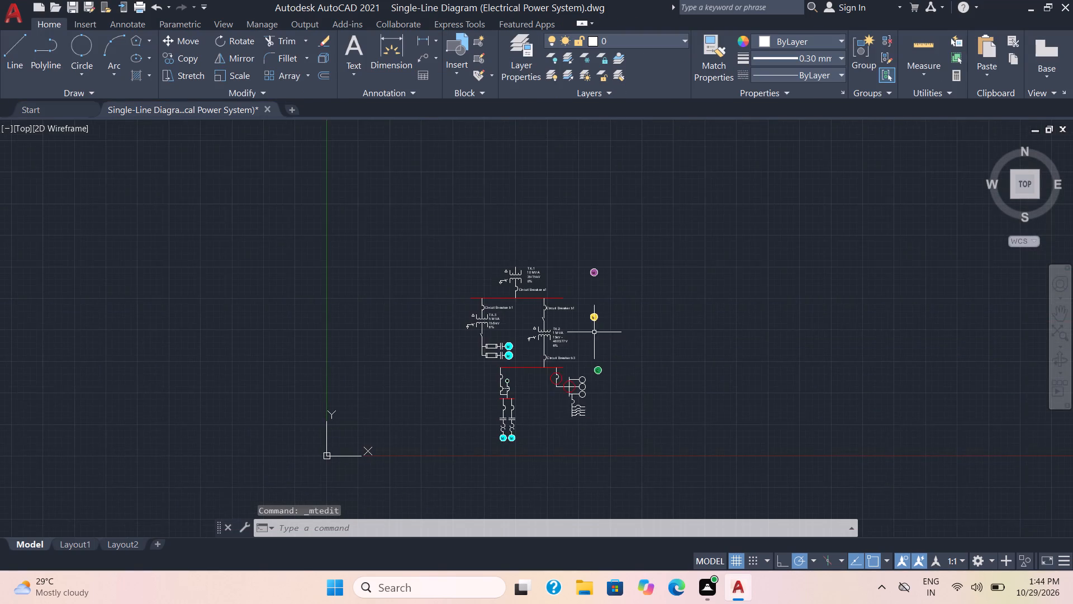
scroll(590, 328, up, 4)
double_click(606, 252)
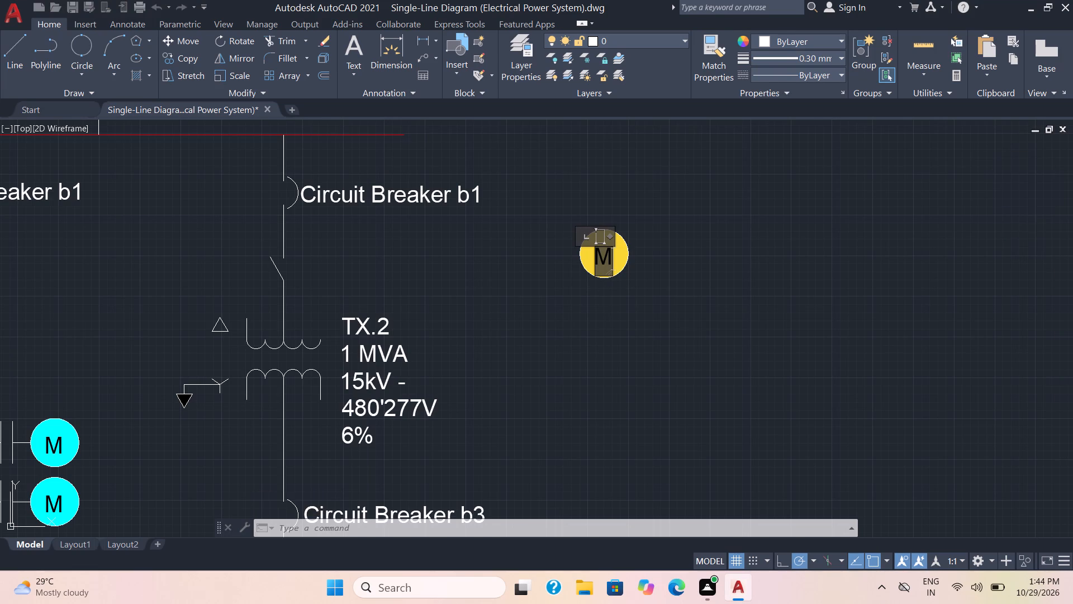
key(b)
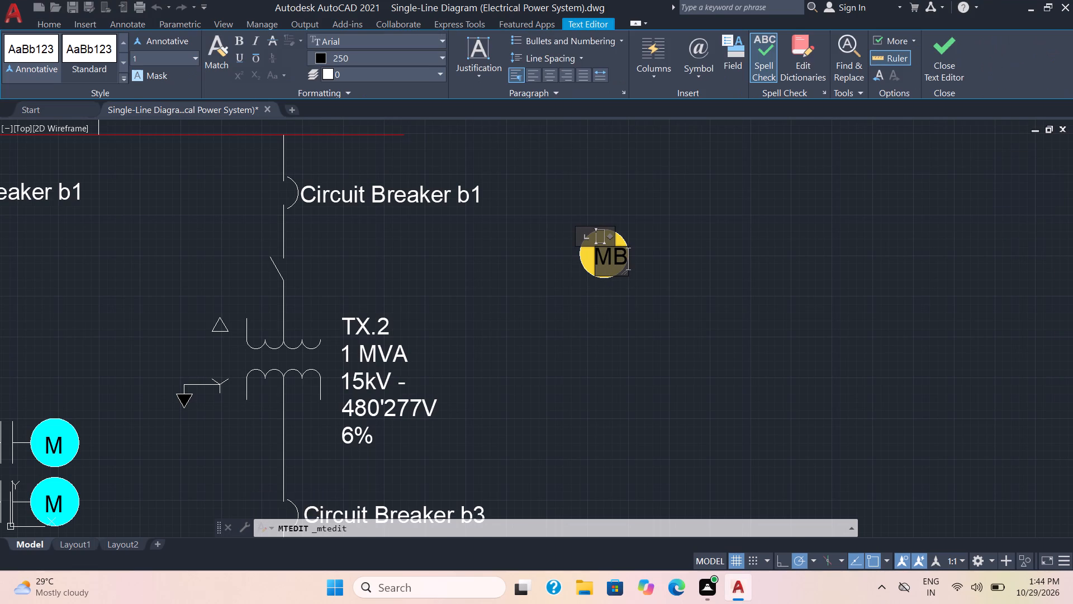
key(BackSpace)
key(BackSpace)
key(n)
key(BackSpace)
key(b)
click(833, 410)
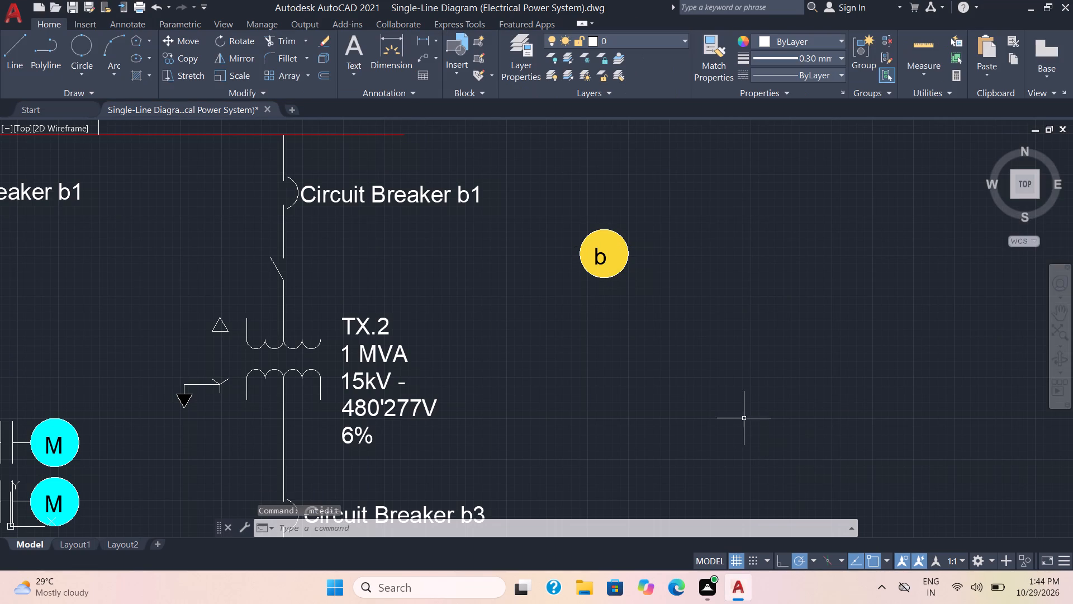
Change the "M" label in the purple circle beside transformer TX.1 to "a".
scroll(767, 286, down, 2)
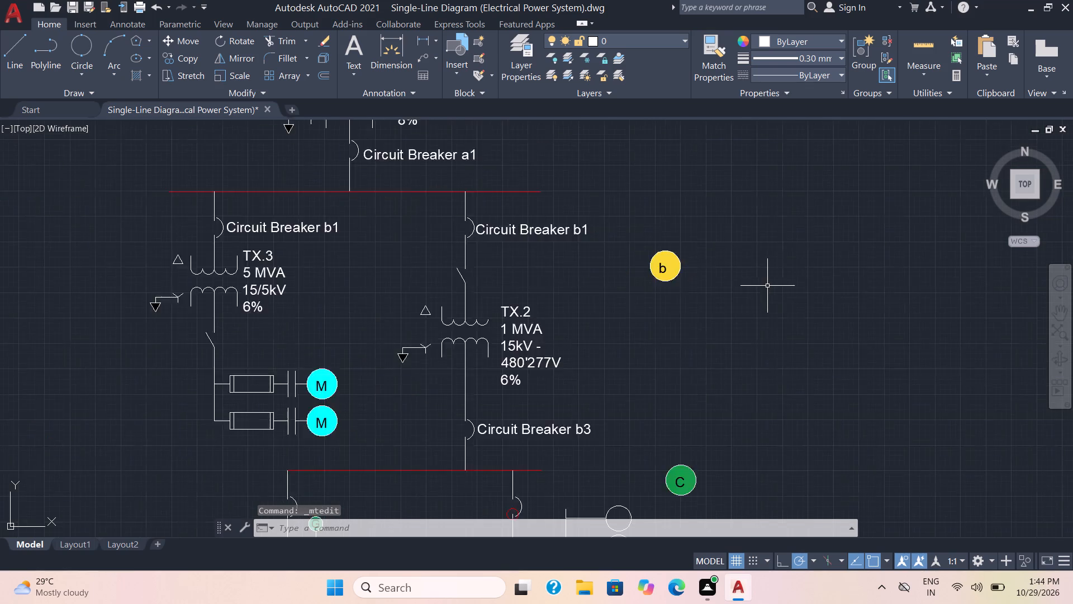
middle_drag(749, 181, 683, 317)
scroll(674, 294, up, 4)
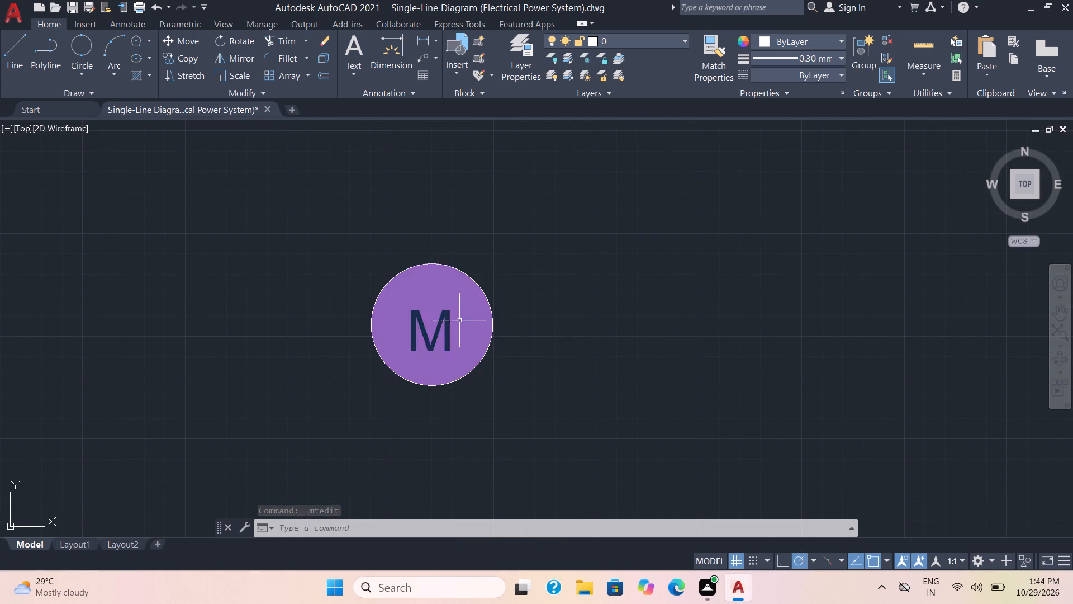
double_click(433, 340)
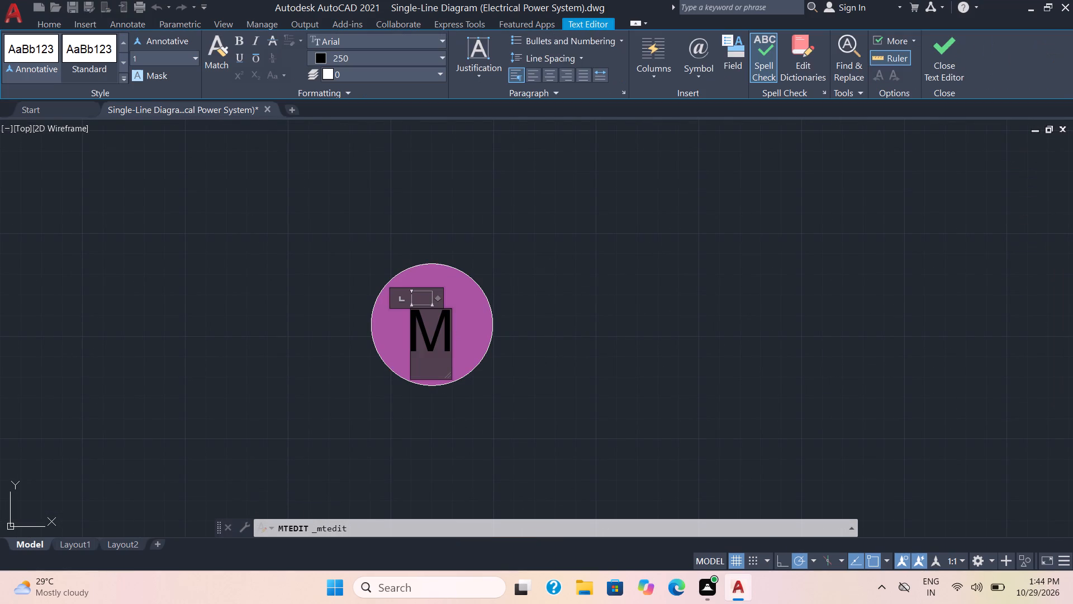
key(BackSpace)
key(a)
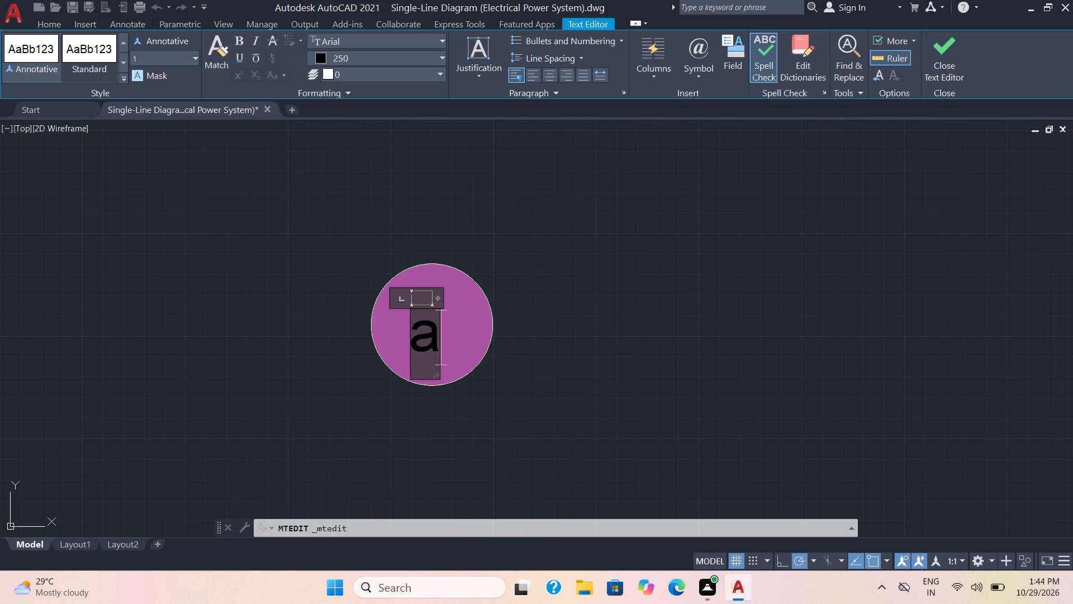
click(601, 298)
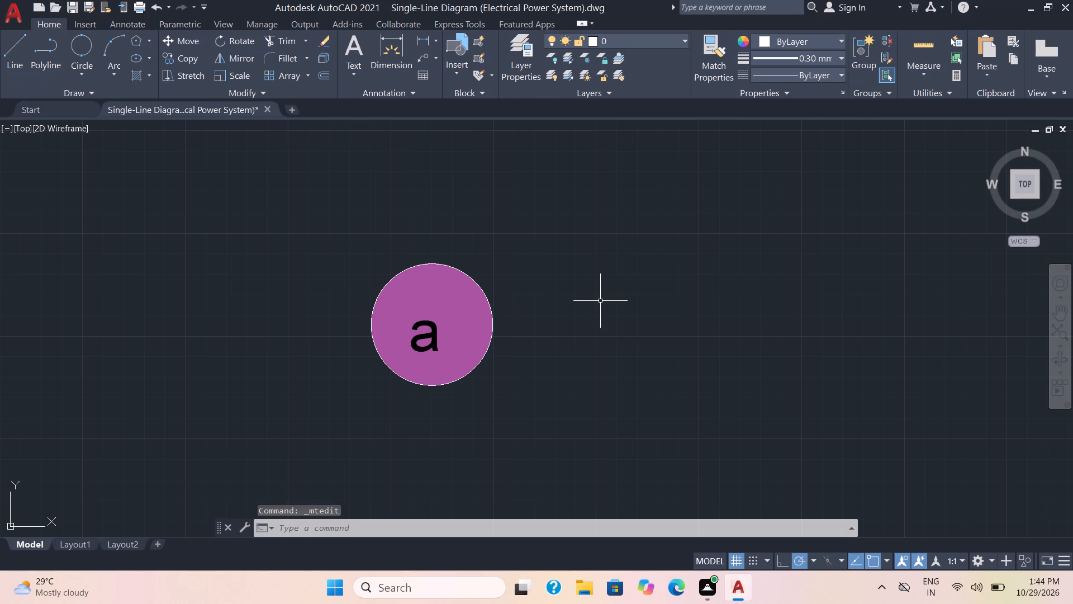
Save the single-line diagram drawing.
scroll(620, 305, down, 4)
scroll(613, 352, down, 1)
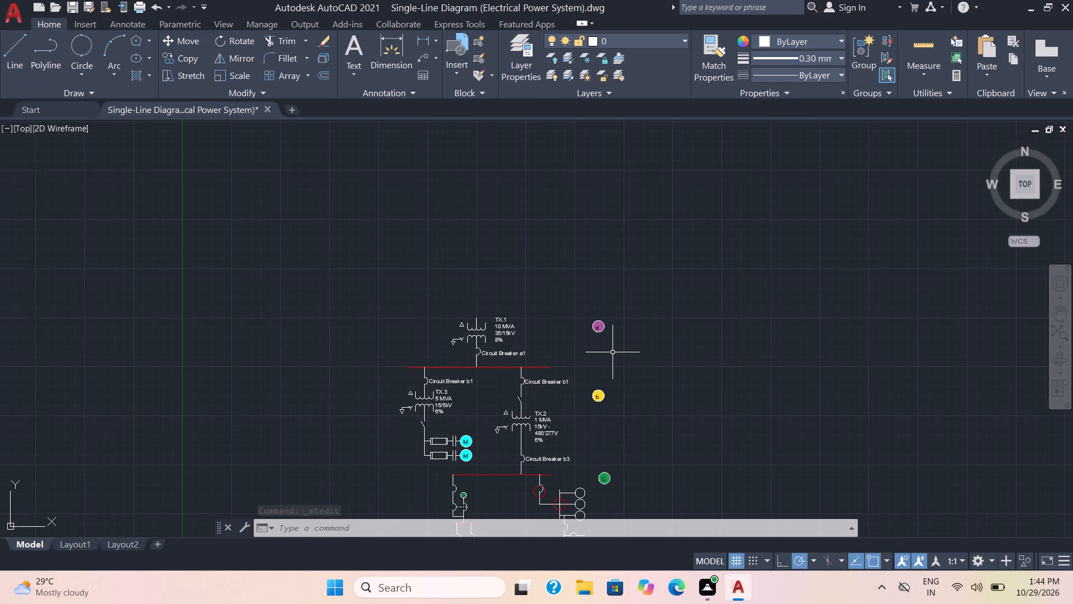
key(ctrl+s)
middle_drag(626, 423, 626, 423)
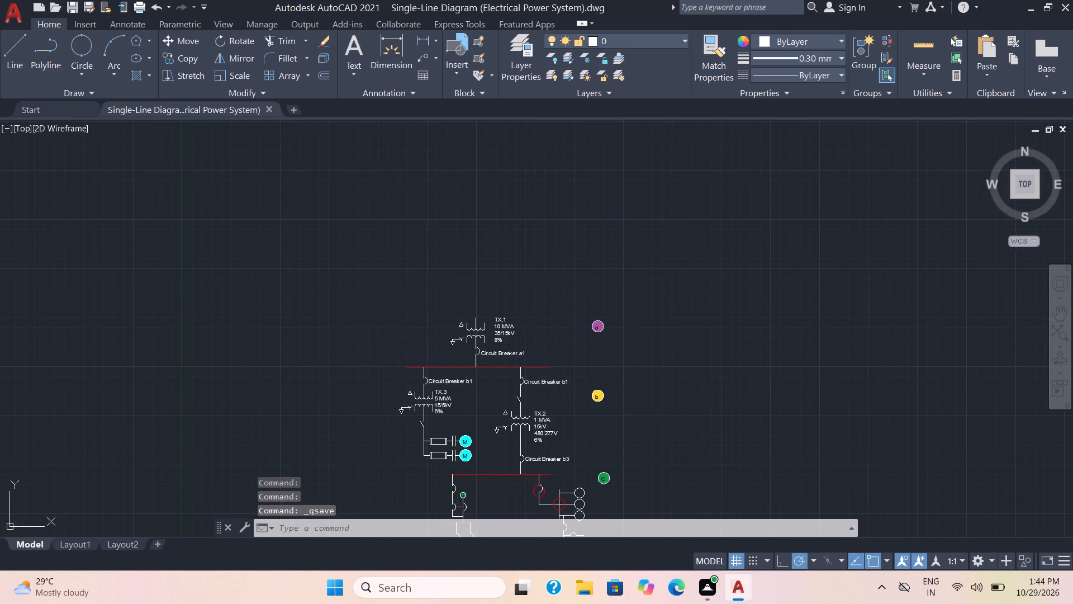
middle_drag(626, 423, 615, 305)
scroll(624, 365, up, 1)
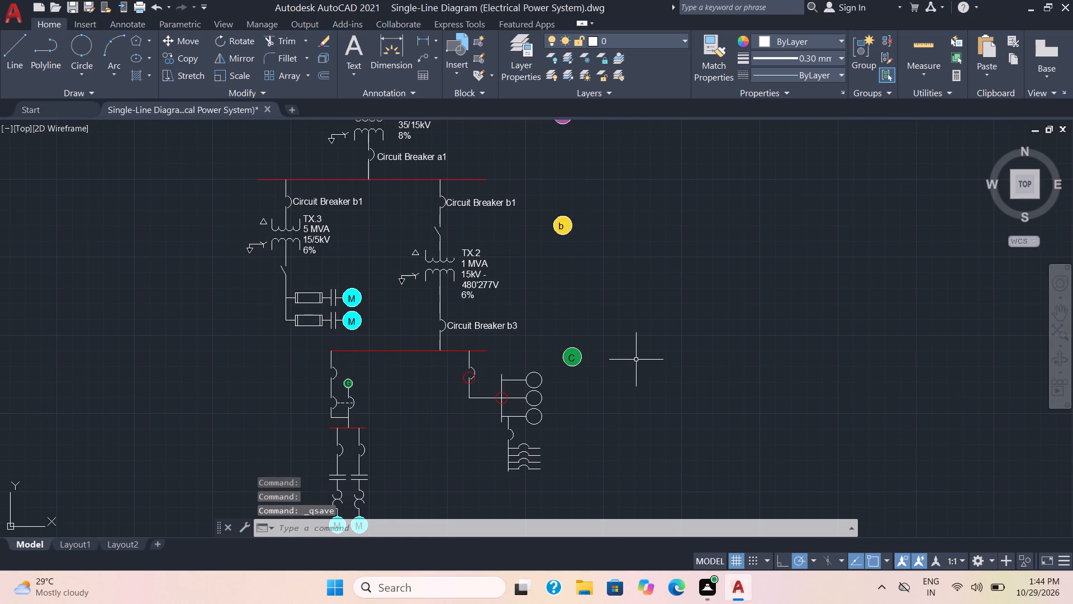
scroll(641, 362, down, 1)
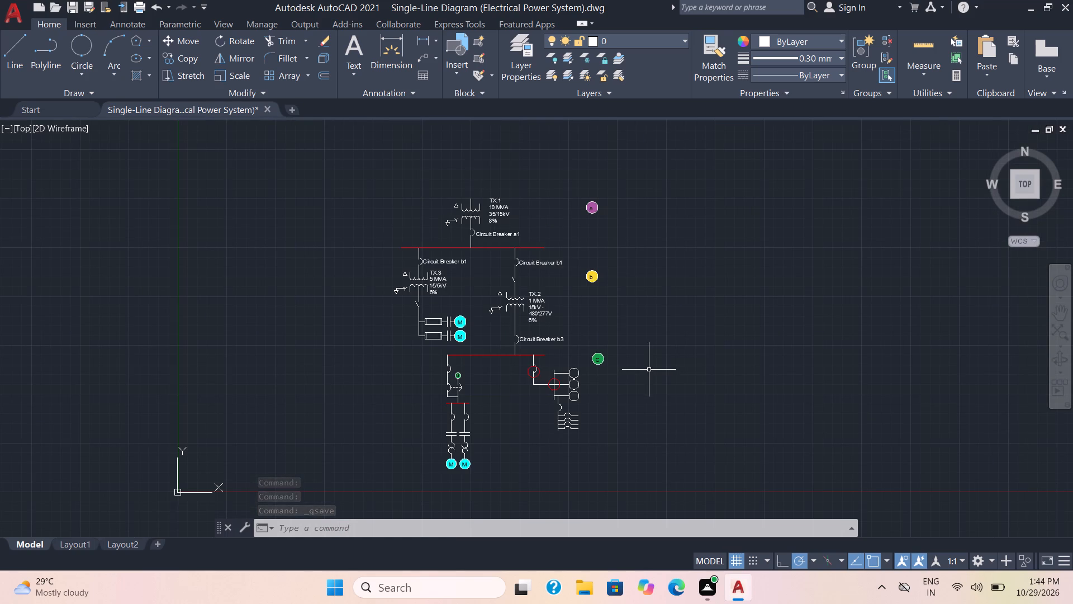
key(ctrl+s)
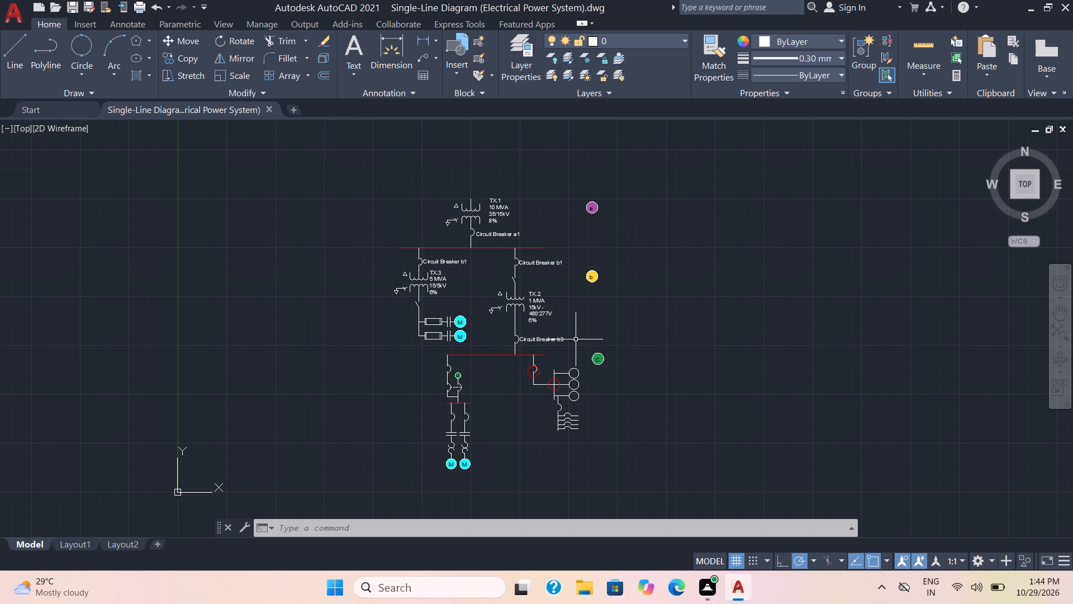
key(ctrl+s)
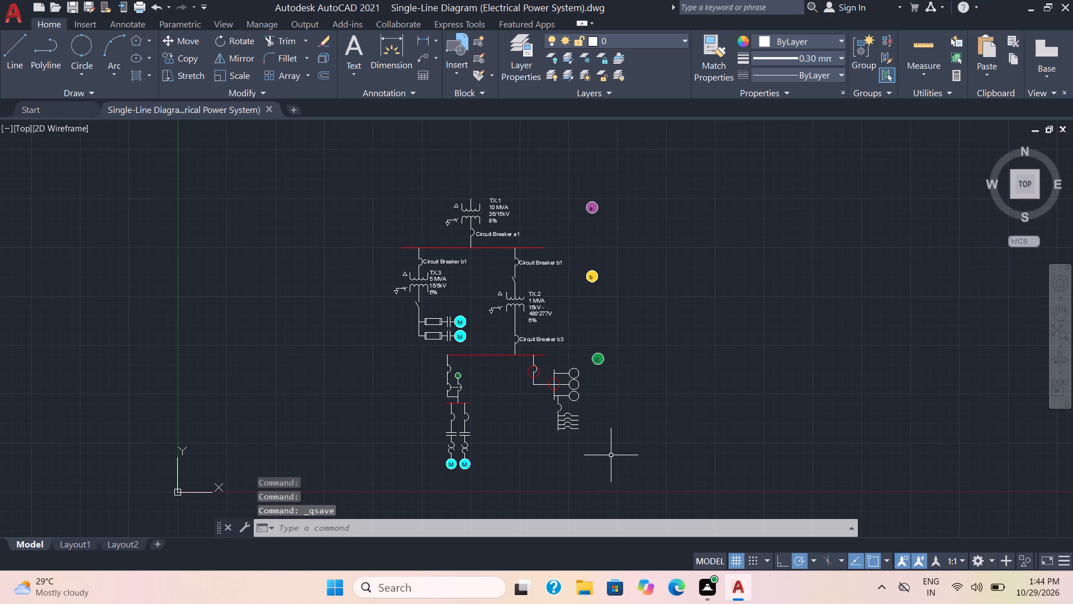
Turn off log file recording with the LOGFILEOFF command.
text(logfile)
key(o)
text(ff)
key(Return)
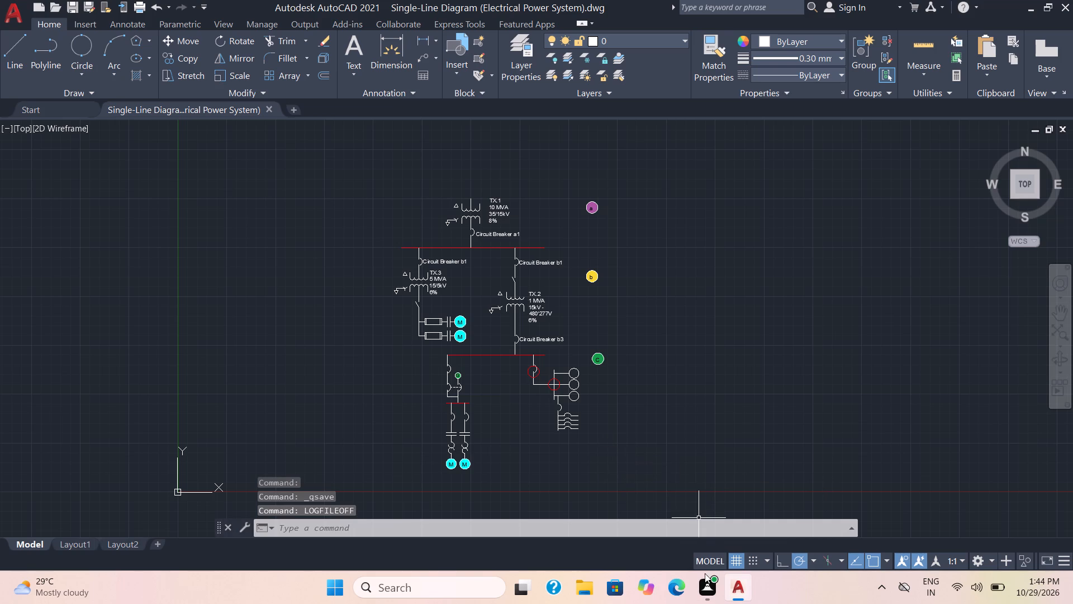